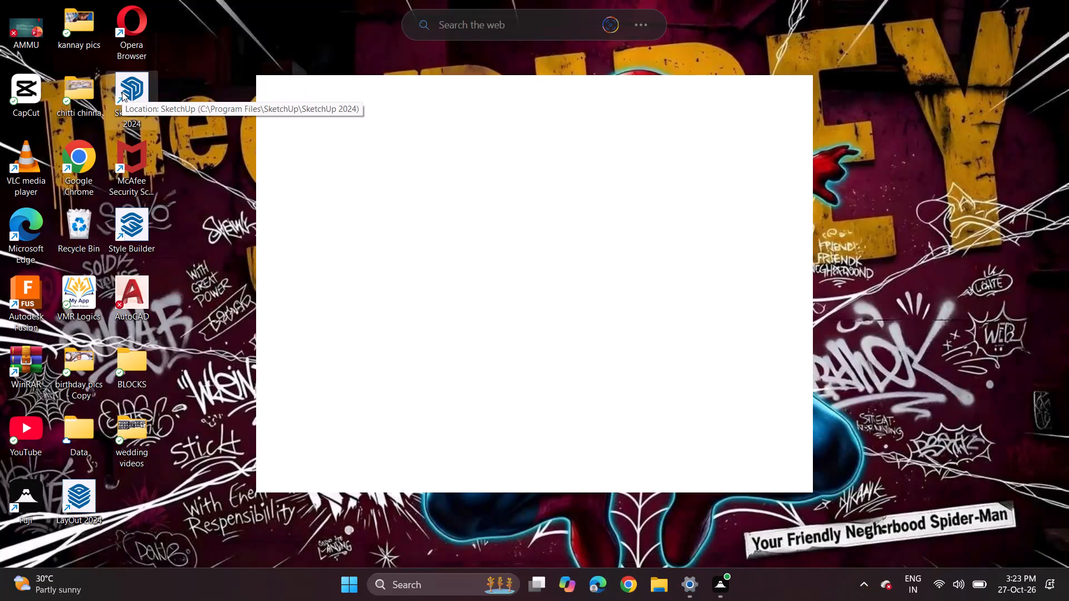
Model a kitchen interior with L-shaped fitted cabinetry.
Launch SketchUp 2024 from the desktop and bring its welcome window to the front.
double_click(147, 88)
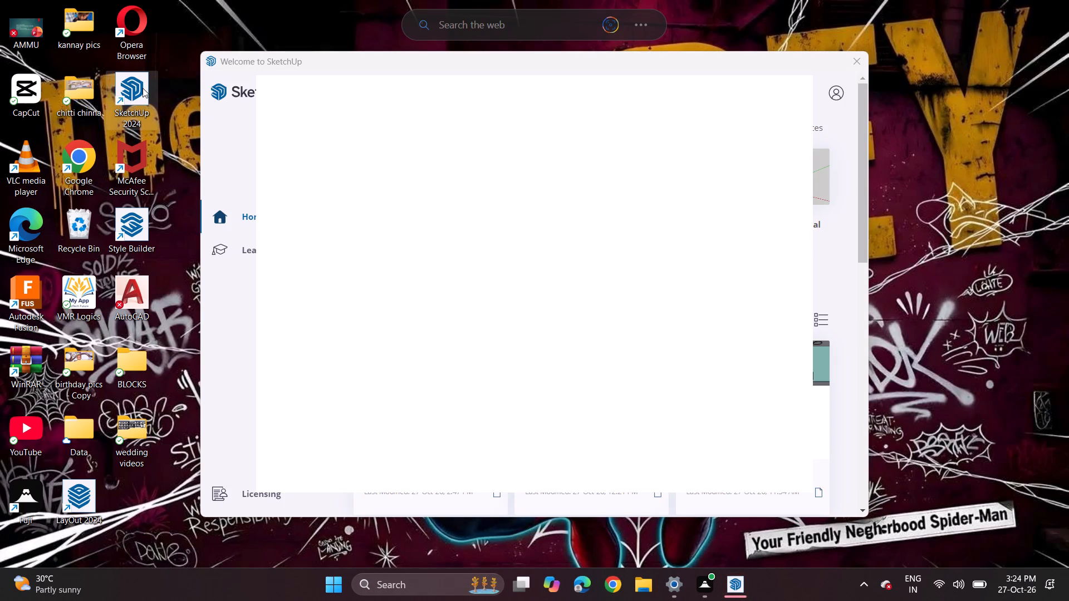
left_click(231, 152)
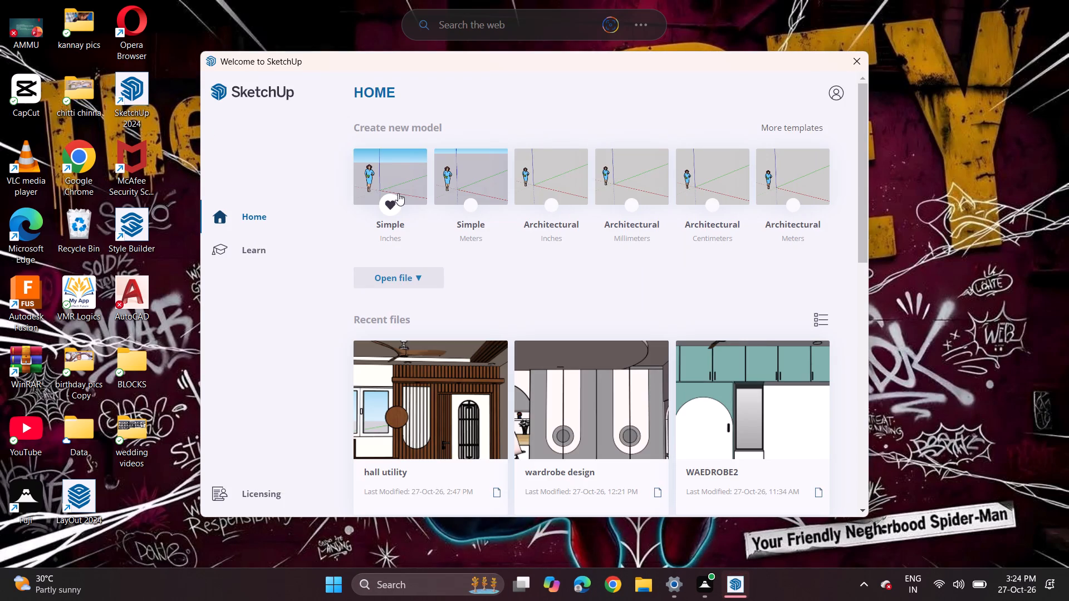
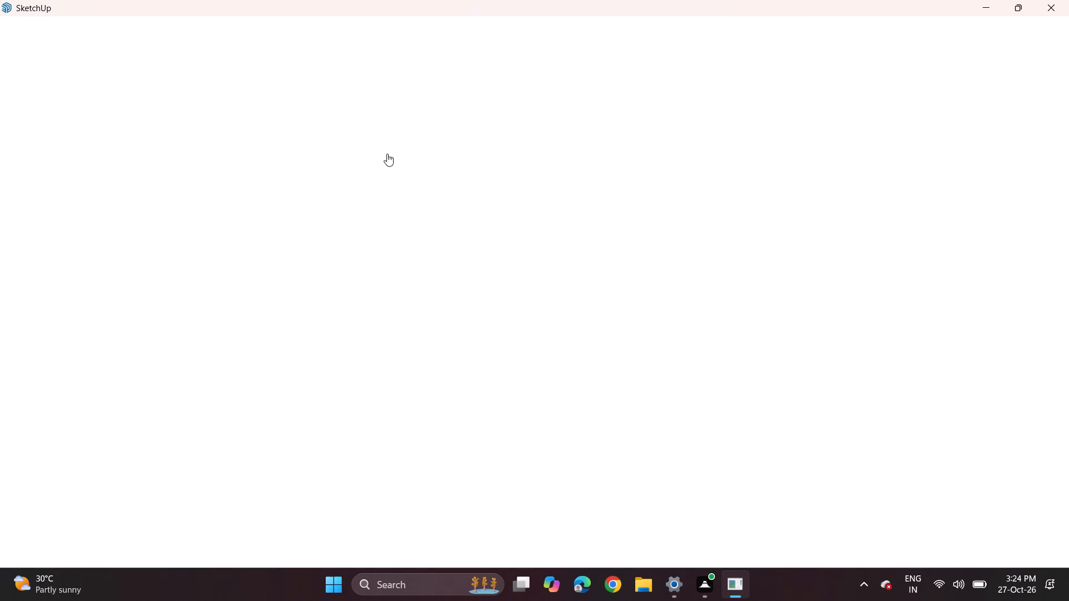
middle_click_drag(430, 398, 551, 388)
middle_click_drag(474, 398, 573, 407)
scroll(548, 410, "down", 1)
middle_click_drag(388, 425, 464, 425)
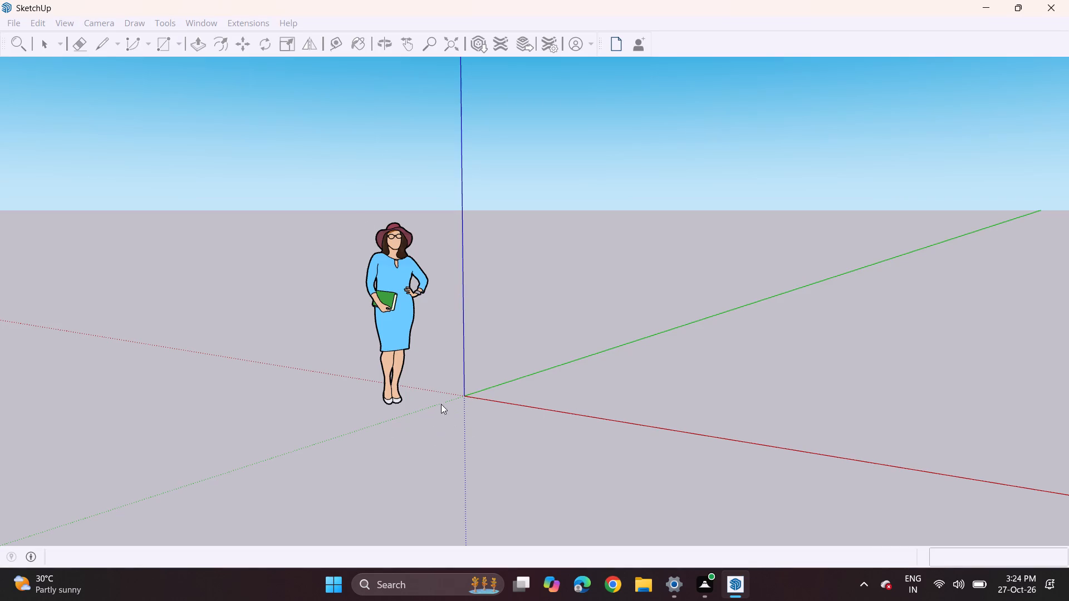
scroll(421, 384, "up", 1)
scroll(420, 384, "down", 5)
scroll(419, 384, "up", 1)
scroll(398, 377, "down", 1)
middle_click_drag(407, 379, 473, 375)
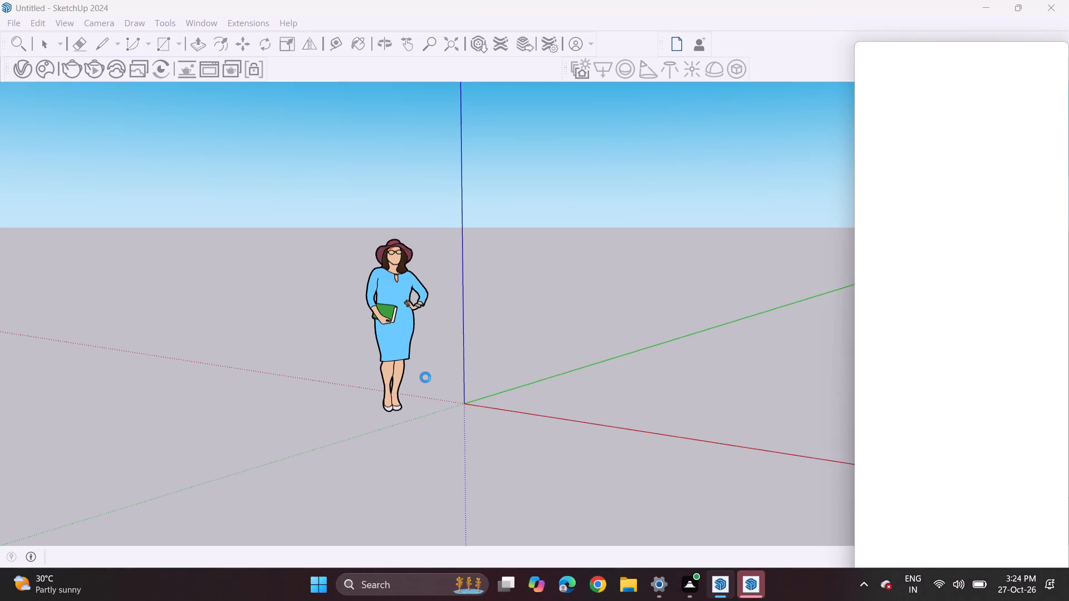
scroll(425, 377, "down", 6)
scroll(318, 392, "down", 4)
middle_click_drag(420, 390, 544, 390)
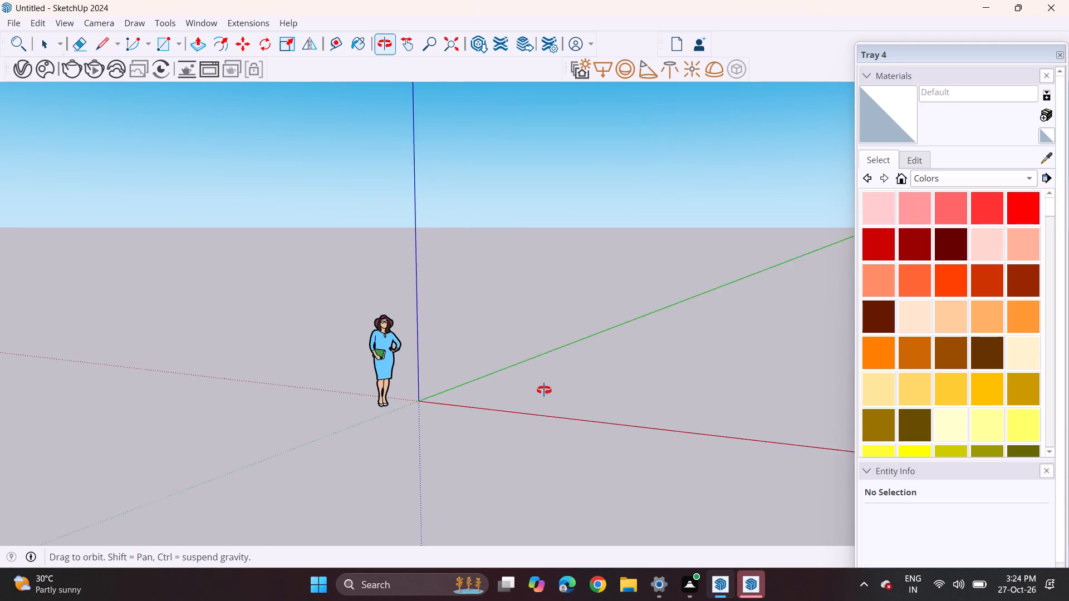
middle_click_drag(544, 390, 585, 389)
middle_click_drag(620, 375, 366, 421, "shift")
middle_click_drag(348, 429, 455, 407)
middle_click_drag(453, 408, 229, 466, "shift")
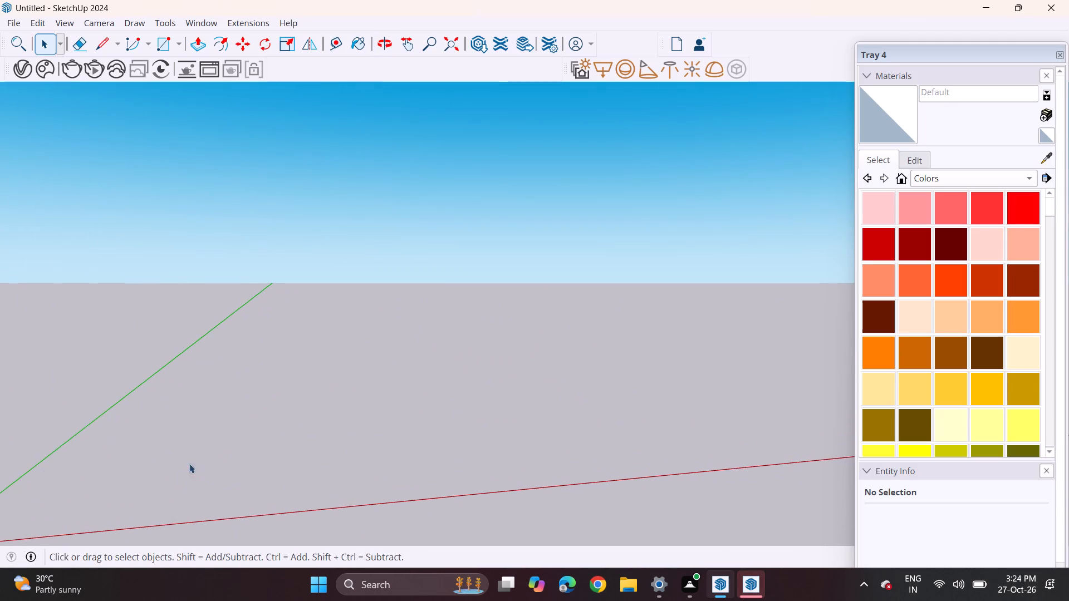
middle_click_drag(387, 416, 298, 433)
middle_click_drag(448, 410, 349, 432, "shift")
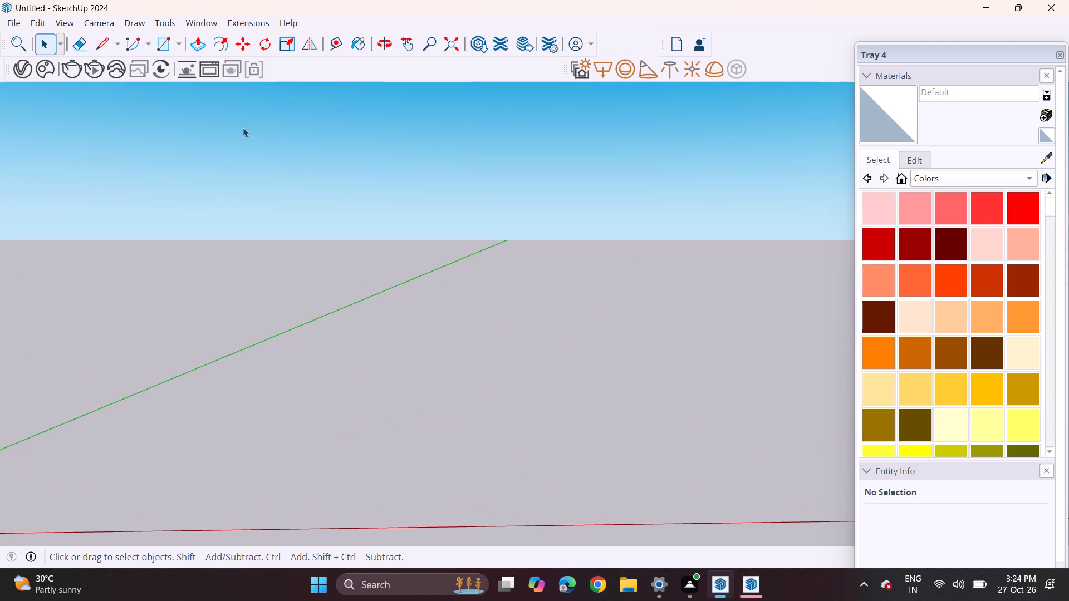
Draw a flat rectangle on the ground away from the axes, about 13' 11" wide and about 237 ft² in area.
left_click(161, 44)
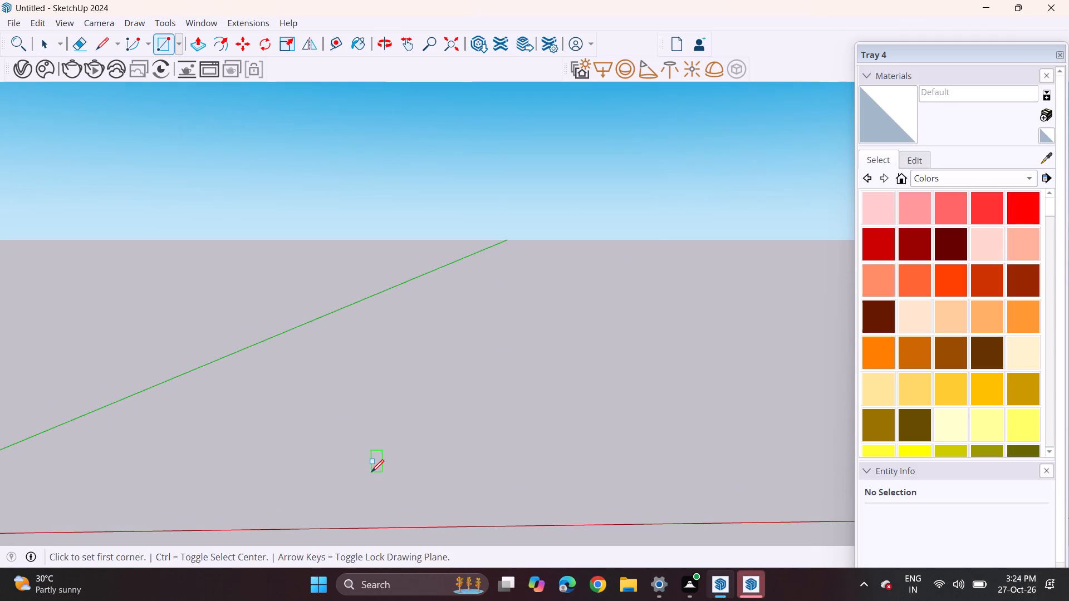
middle_click_drag(370, 465, 368, 521)
left_click(361, 491)
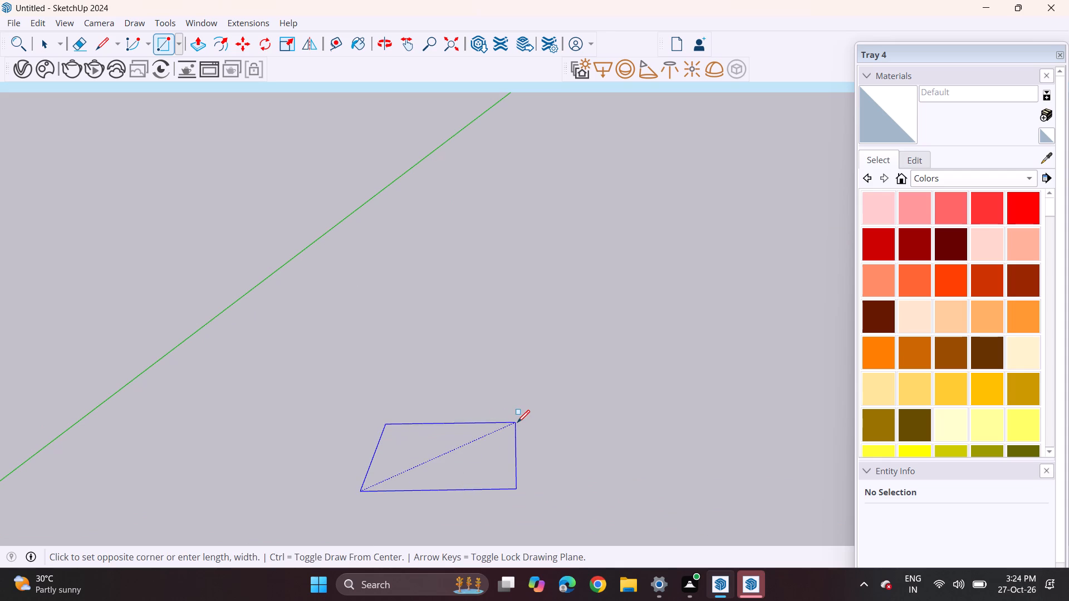
left_click(514, 412)
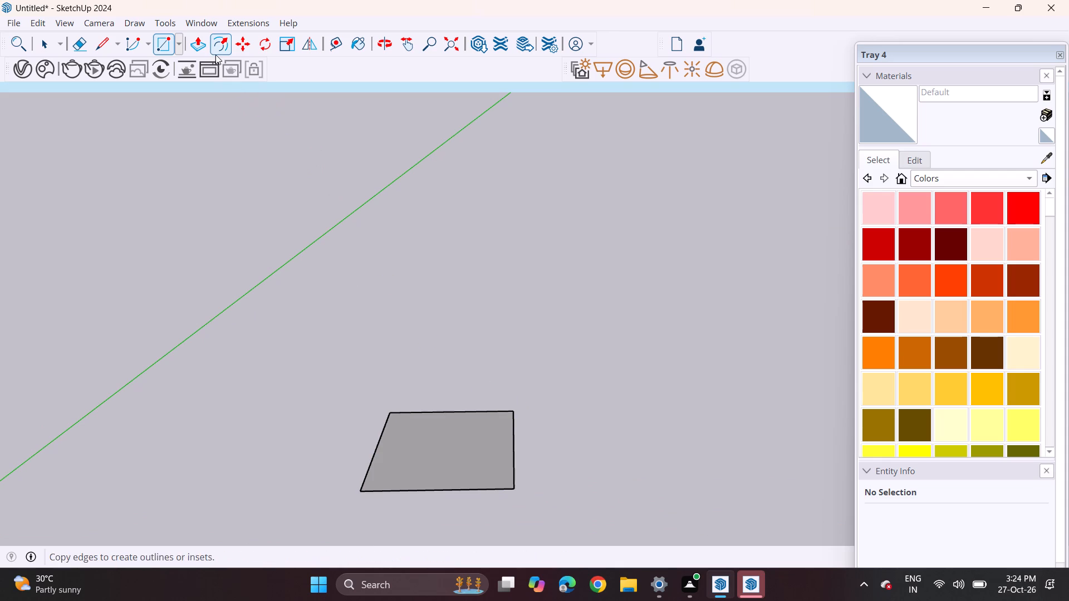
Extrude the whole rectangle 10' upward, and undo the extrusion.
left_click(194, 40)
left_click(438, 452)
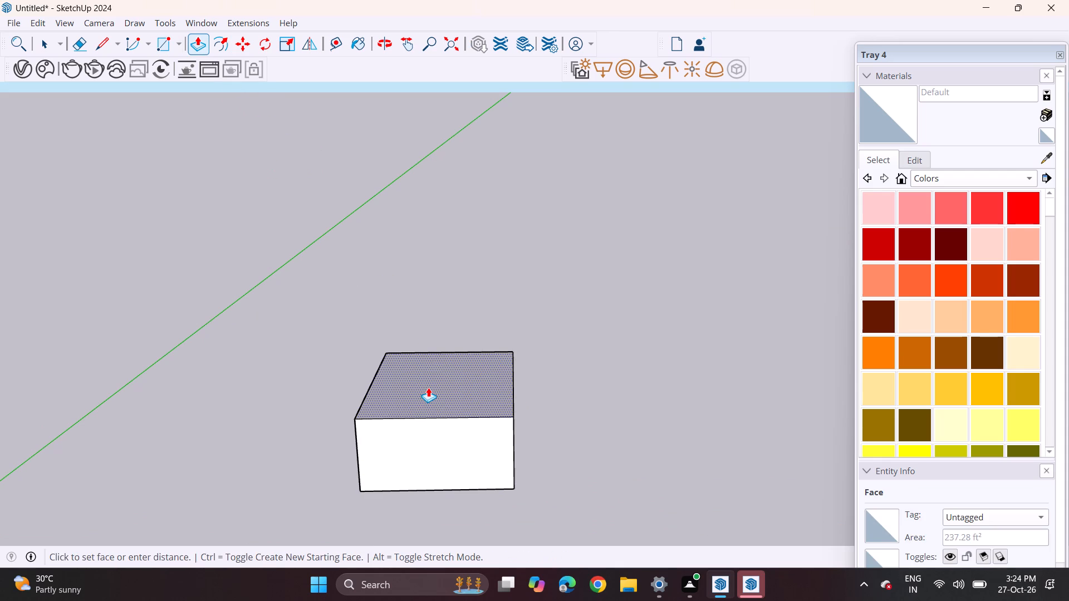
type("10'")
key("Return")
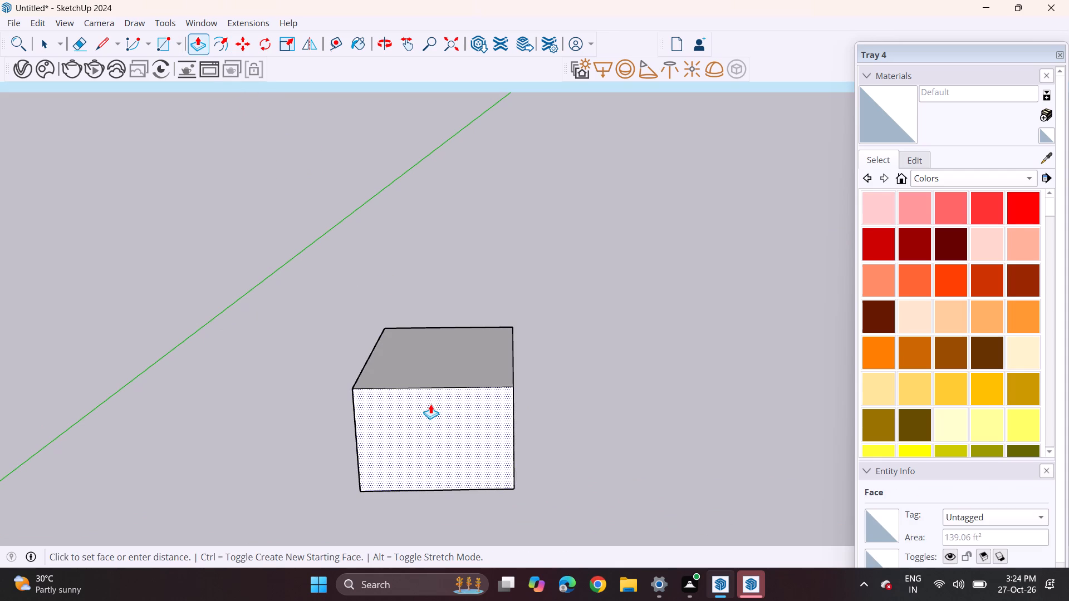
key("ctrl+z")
Offset the rectangle's outline slightly outward, giving an outer outline about 14' 11" wide for the wall thickness.
scroll(502, 443, "up", 2)
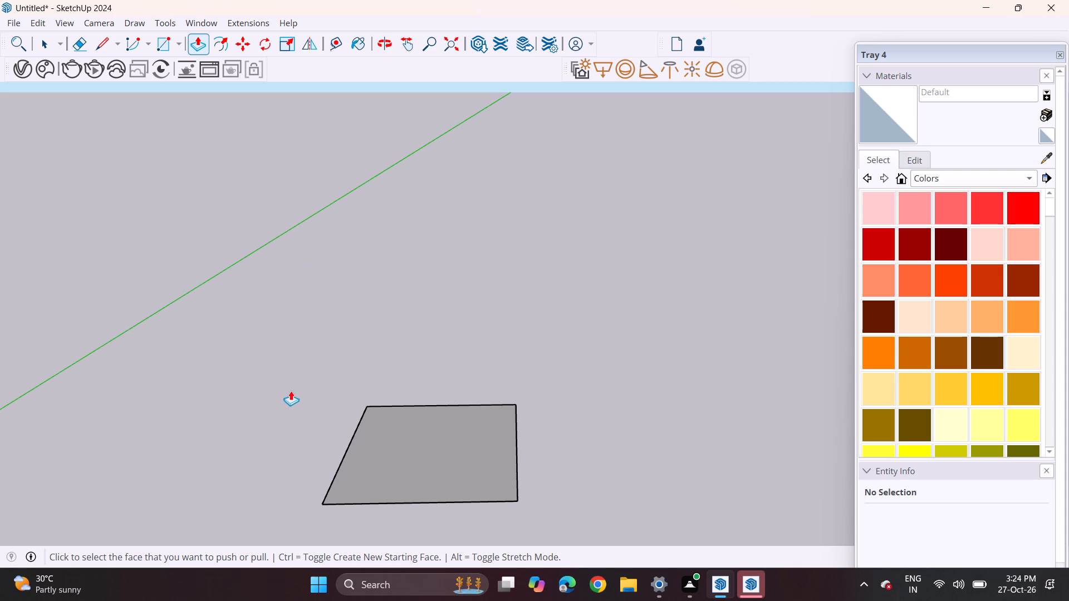
left_click(224, 38)
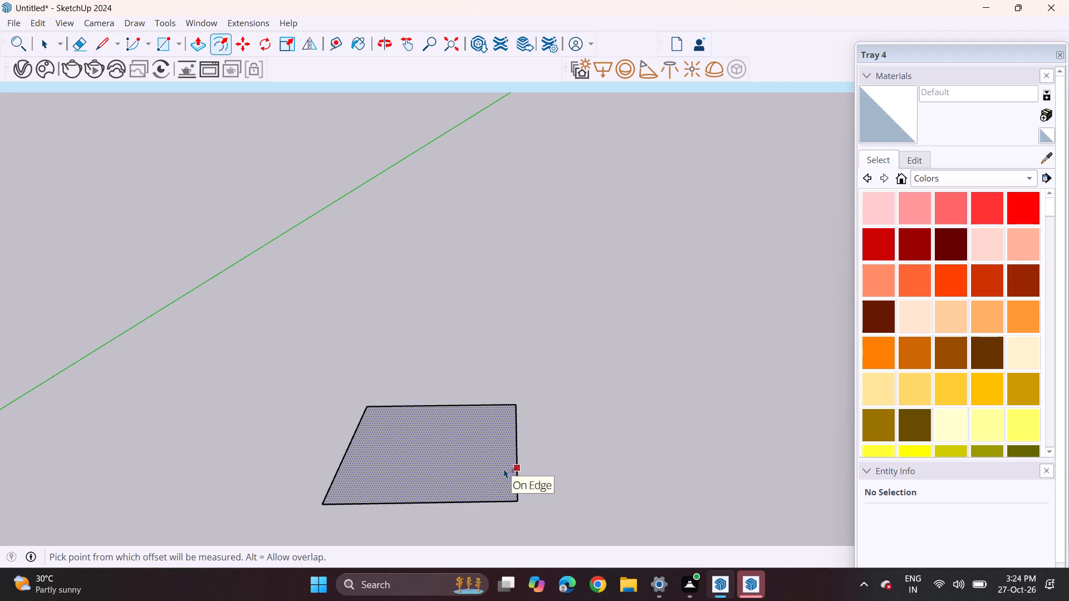
left_click(504, 469)
left_click(523, 472)
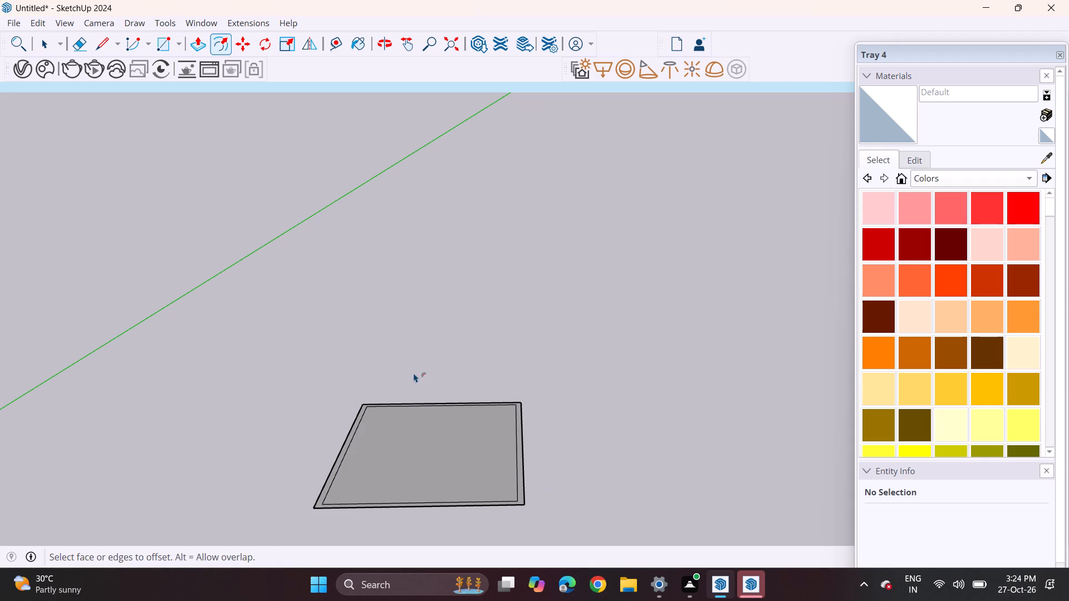
Move the inner front edge onto the outer front edge so the wall strip becomes U-shaped with an open front.
left_click_drag(415, 472, 408, 504)
key("space")
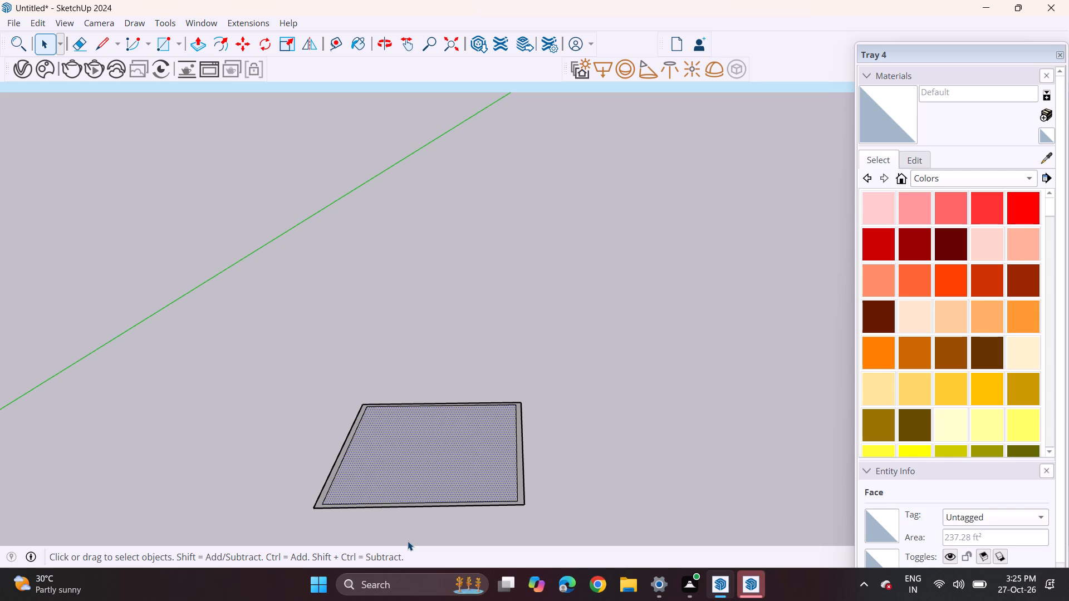
scroll(408, 541, "up", 2)
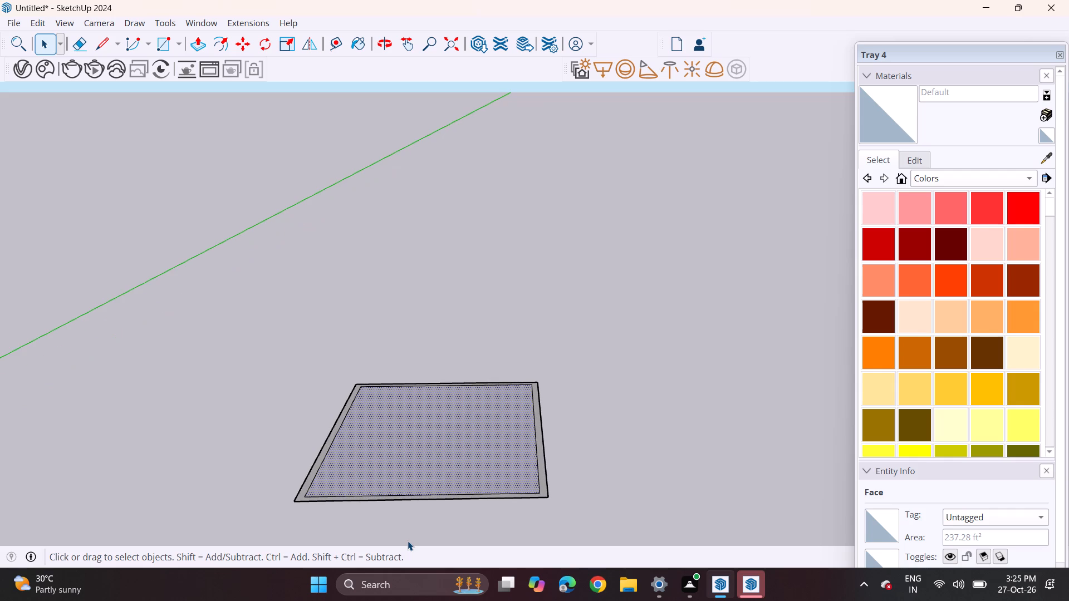
left_click(423, 494)
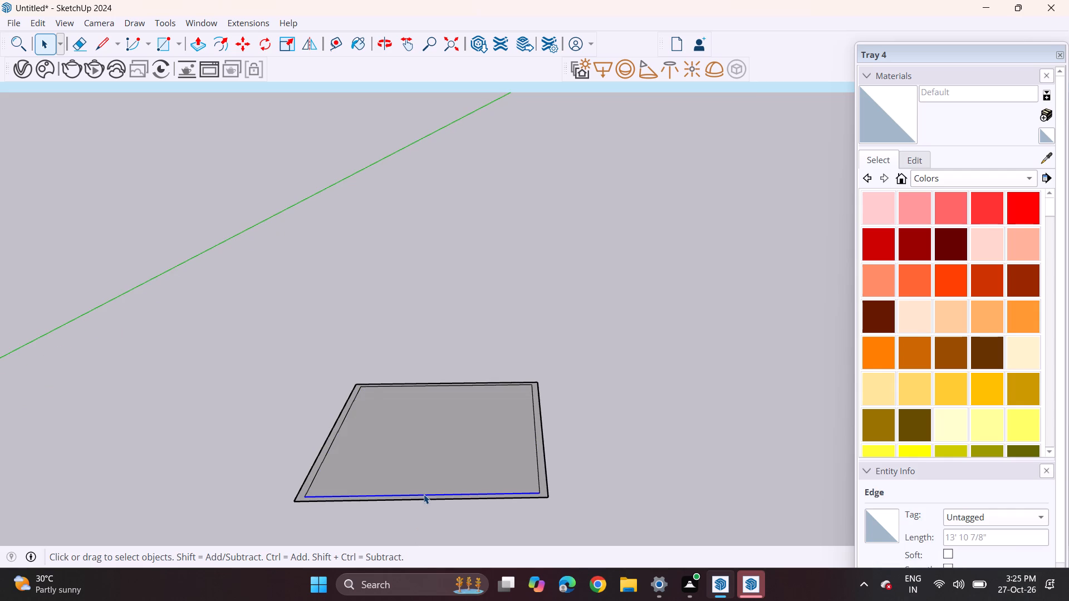
key("m")
left_click(418, 494)
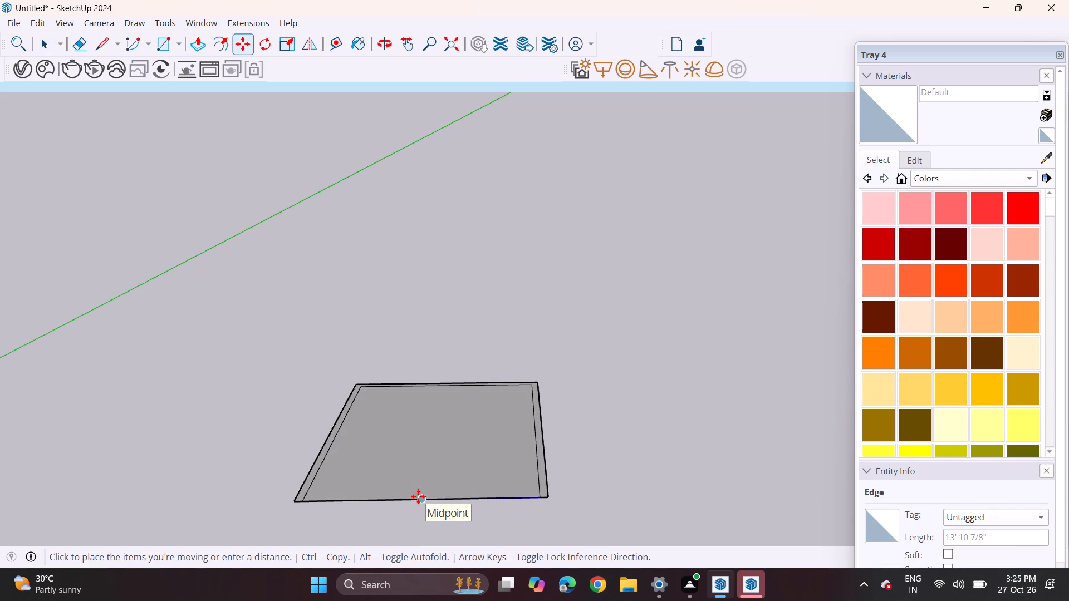
left_click(418, 496)
Extrude the U-shaped wall strip 10' upward to form the three walls.
left_click(198, 47)
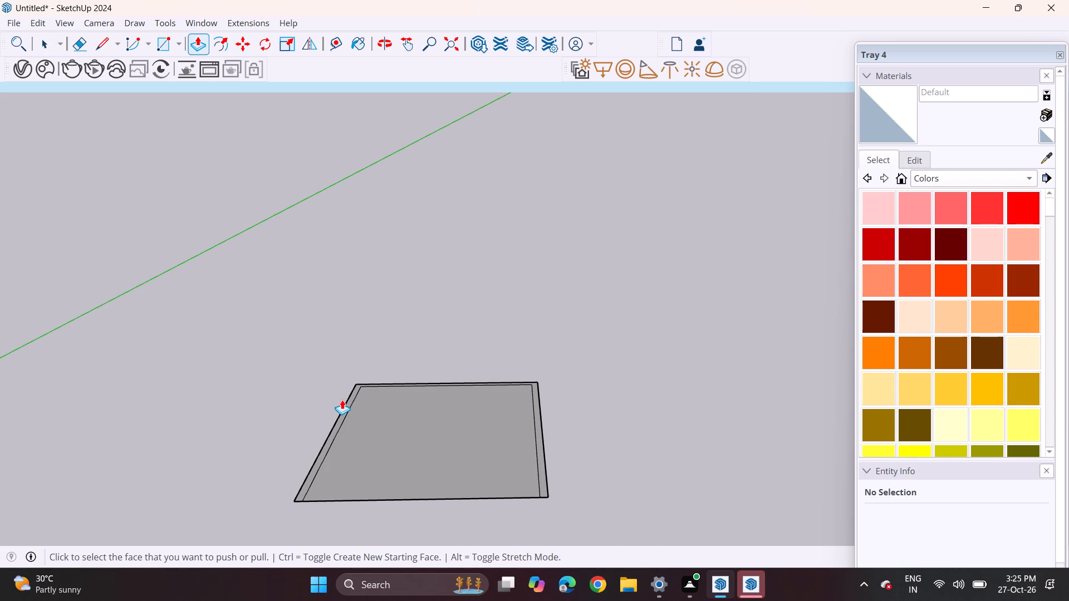
left_click(344, 410)
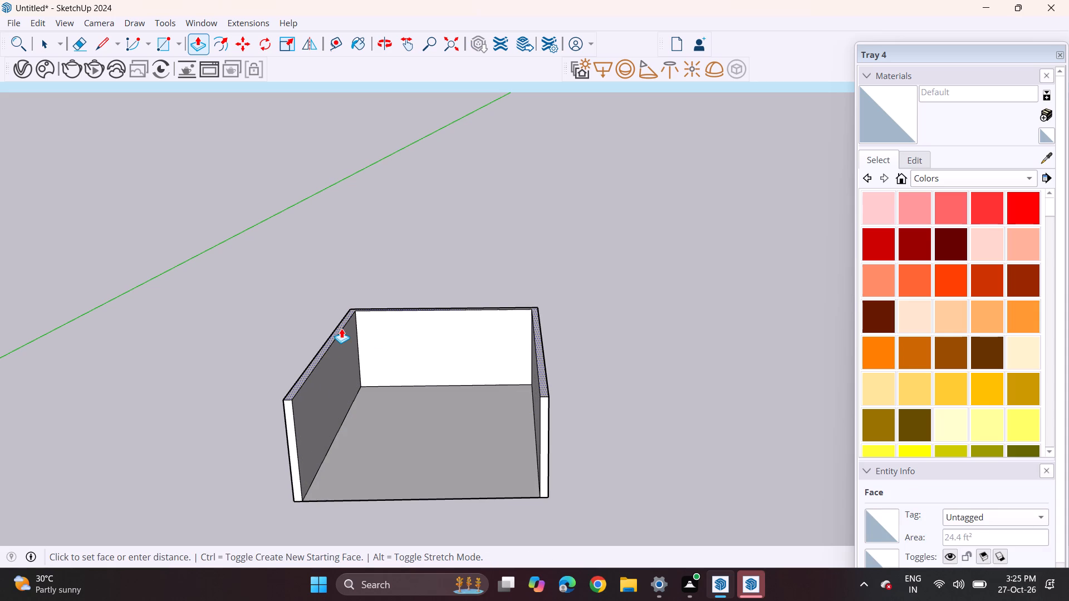
type("10'")
key("Return")
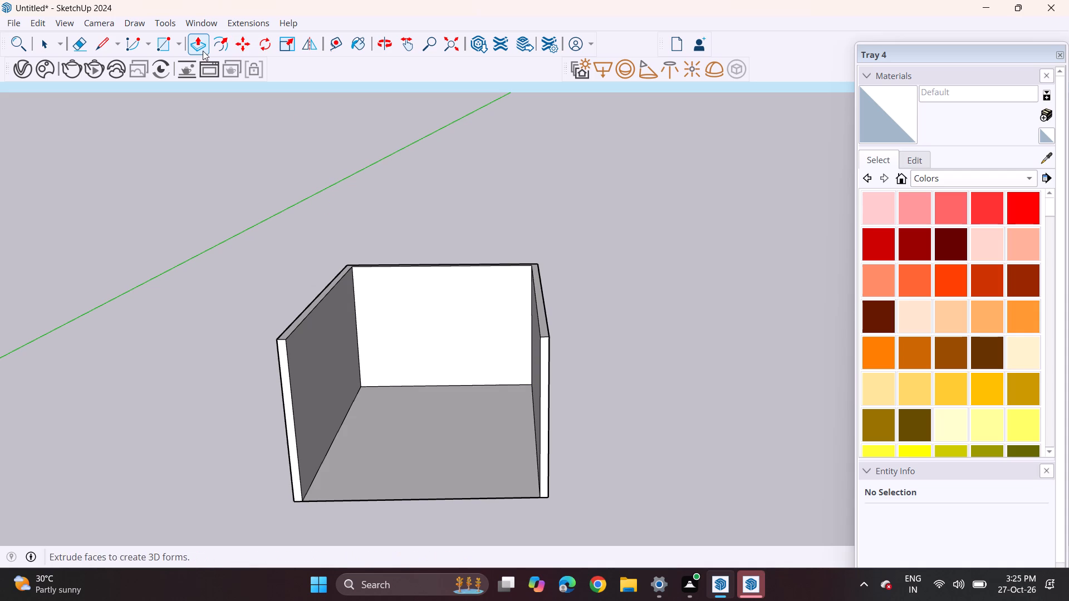
Draw an upright rotated rectangle 6" high along the full outer top edge of the back wall.
left_click(176, 39)
left_click(195, 82)
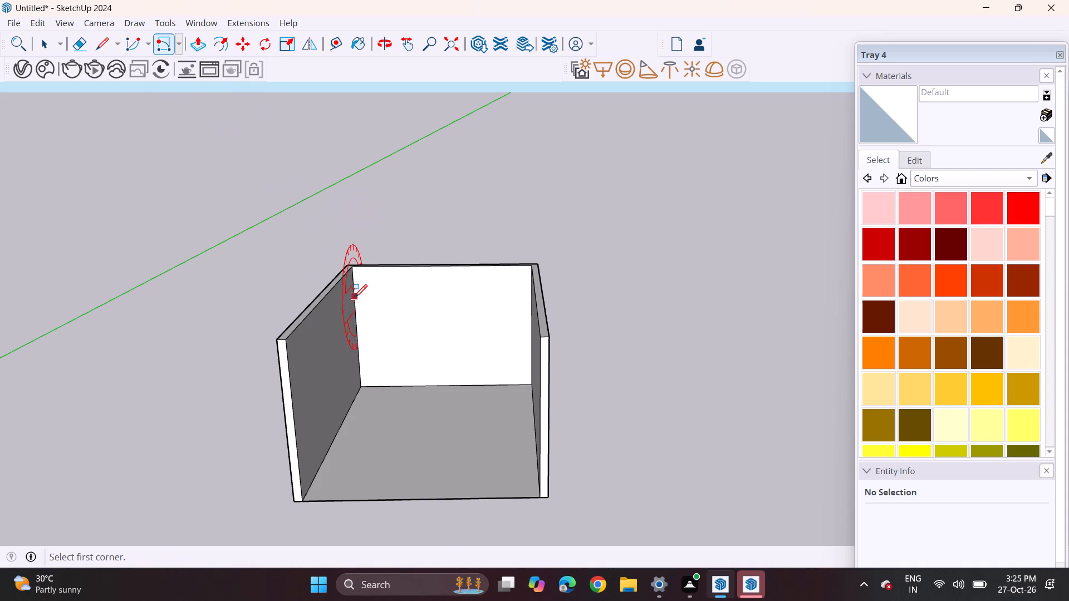
middle_click_drag(356, 271, 351, 302)
middle_click_drag(340, 240, 341, 302)
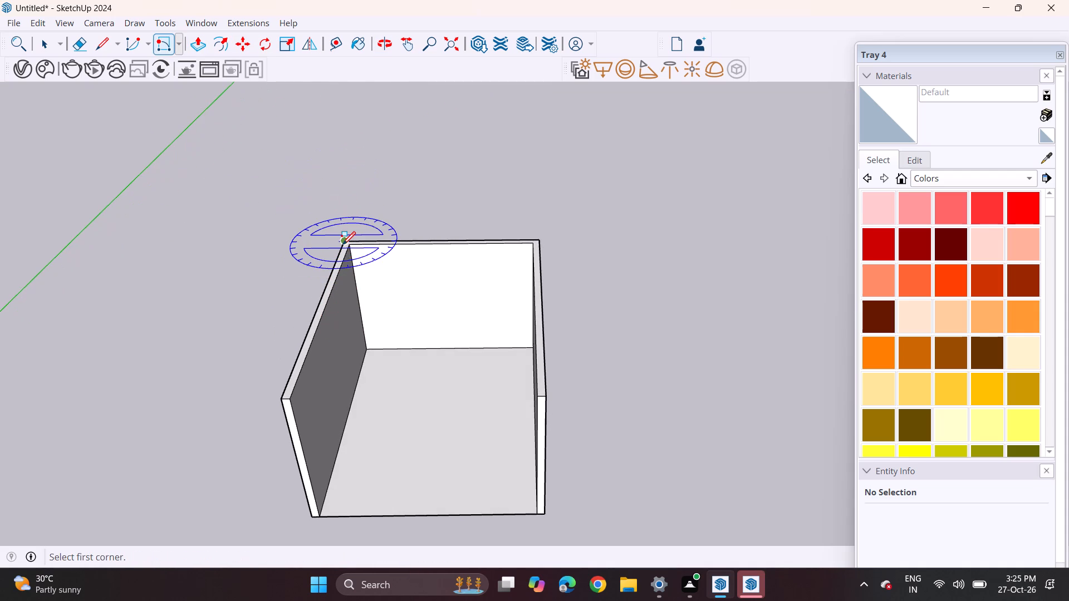
left_click(342, 244)
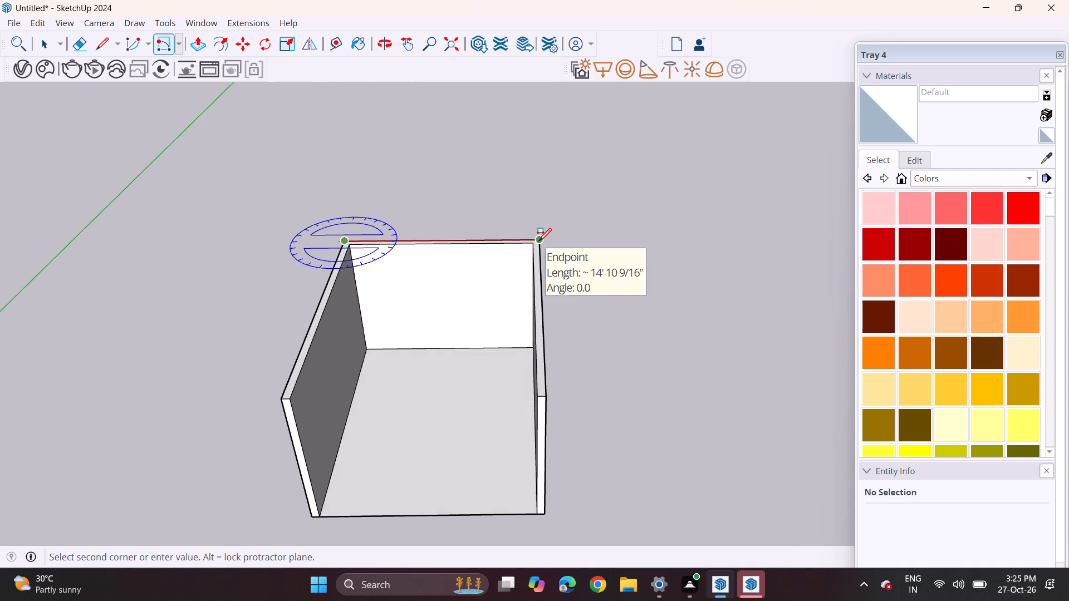
left_click(538, 241)
scroll(534, 206, "down", 1)
middle_click_drag(534, 206, 453, 151)
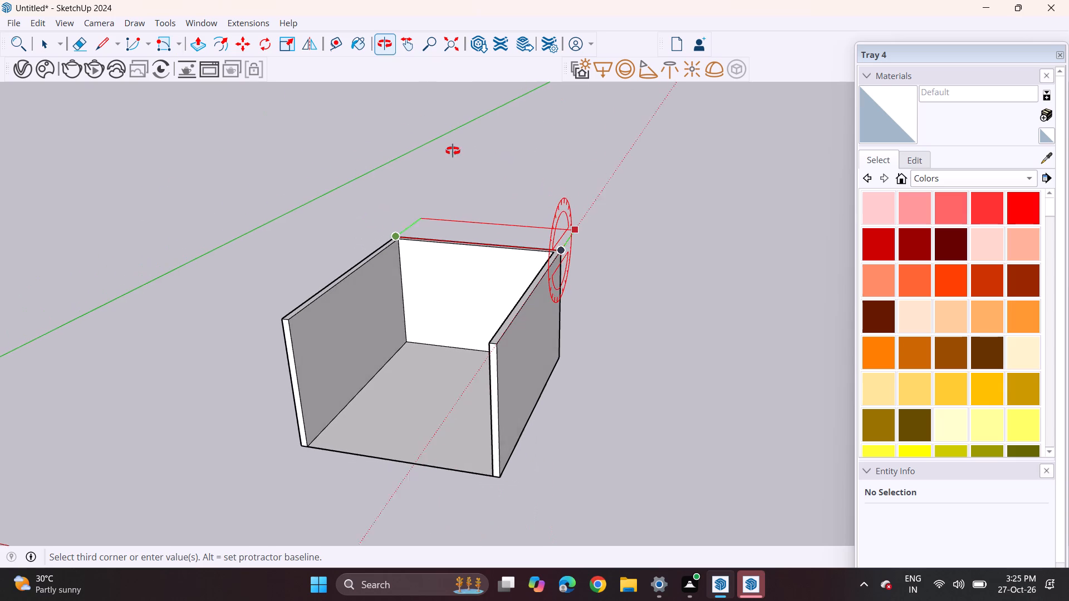
middle_click_drag(453, 151, 452, 151)
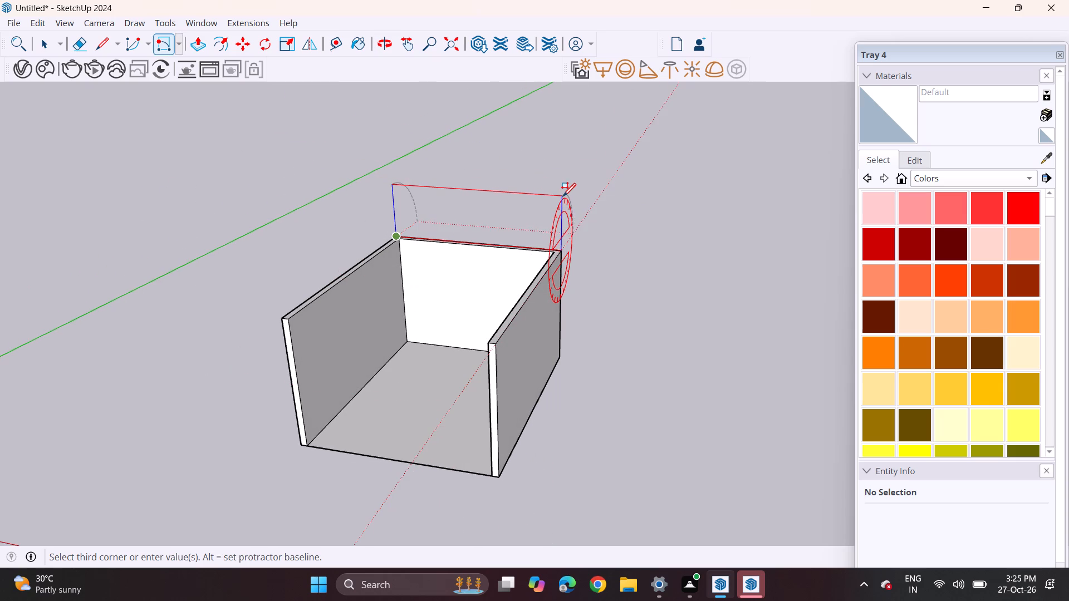
key("6")
key("Return")
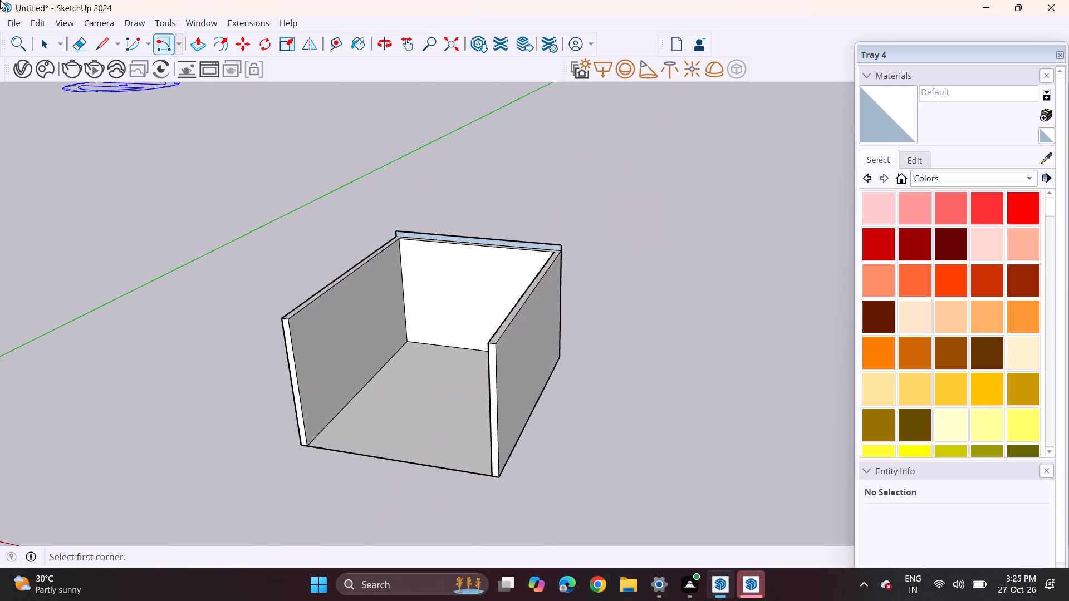
Push/Pull the narrow rectangle forward over the walls, flush with their front ends, to form the roof slab.
left_click(203, 43)
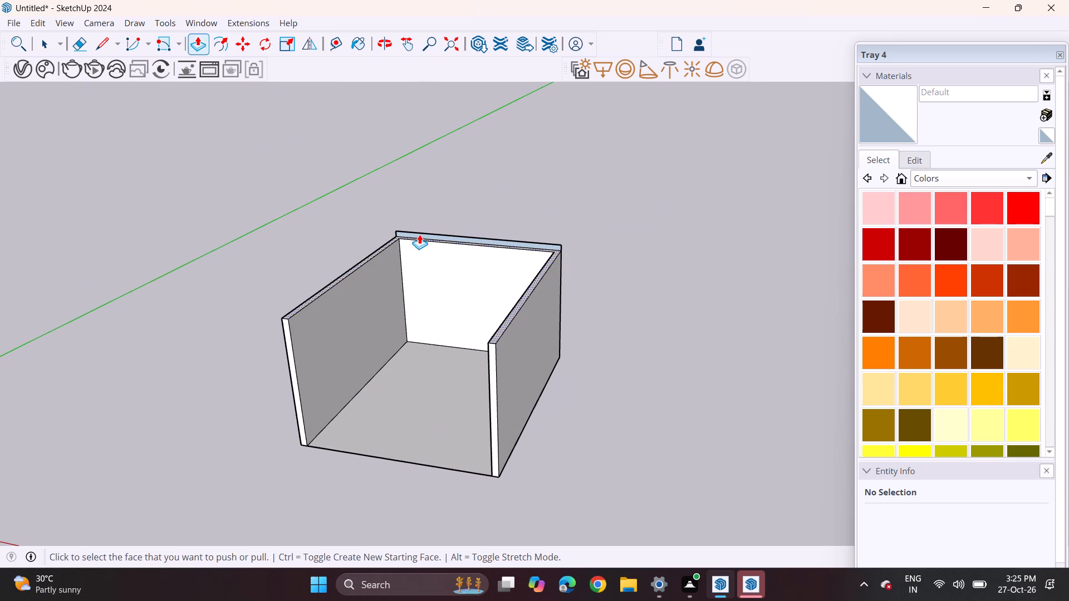
left_click(419, 234)
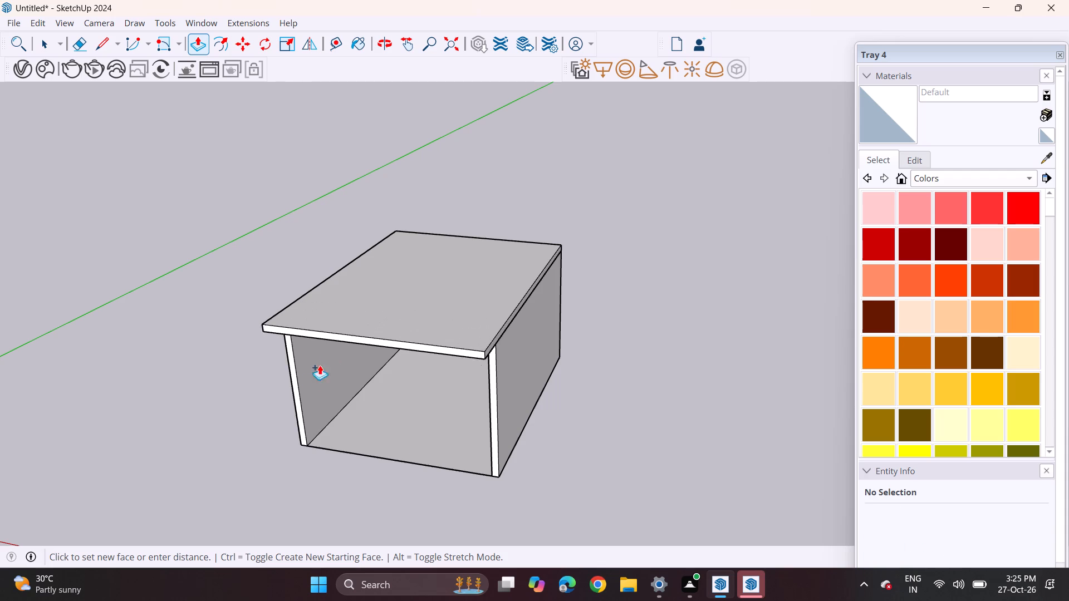
left_click(300, 392)
Draw a rotated rectangle along the back wall's full bottom edge, extending straight down by 63".
middle_click_drag(334, 372, 370, 317)
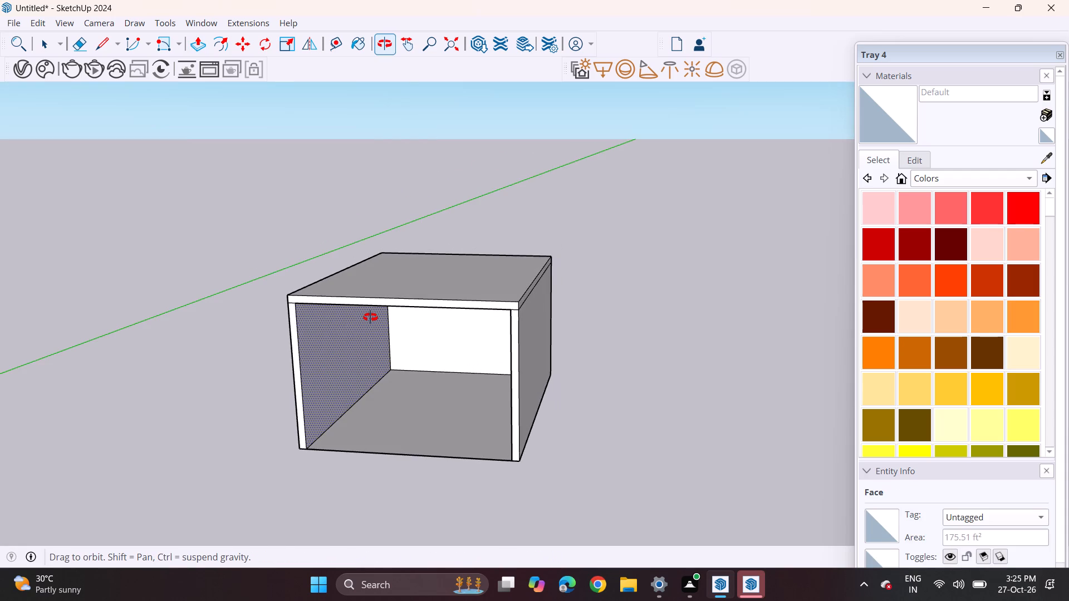
middle_click_drag(370, 317, 442, 237)
middle_click_drag(438, 378, 437, 294)
scroll(437, 294, "up", 1)
left_click(175, 45)
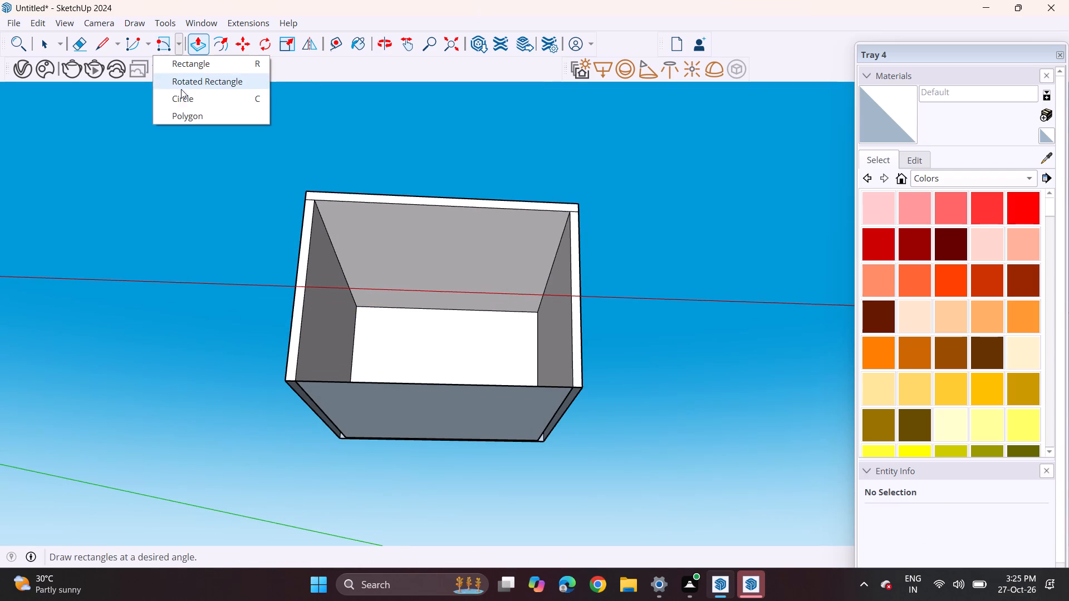
left_click(198, 82)
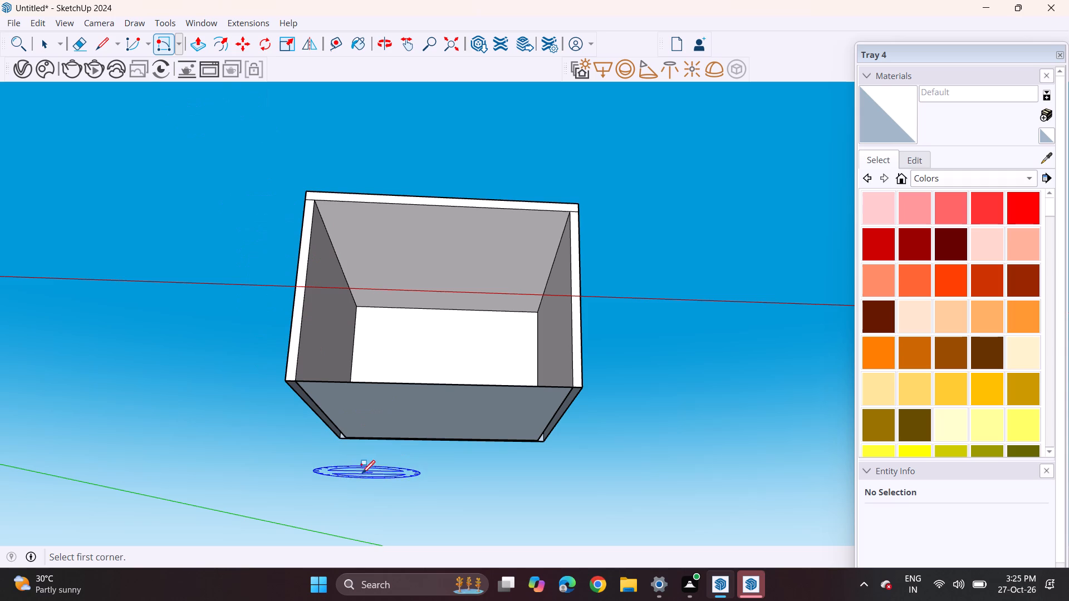
left_click(341, 437)
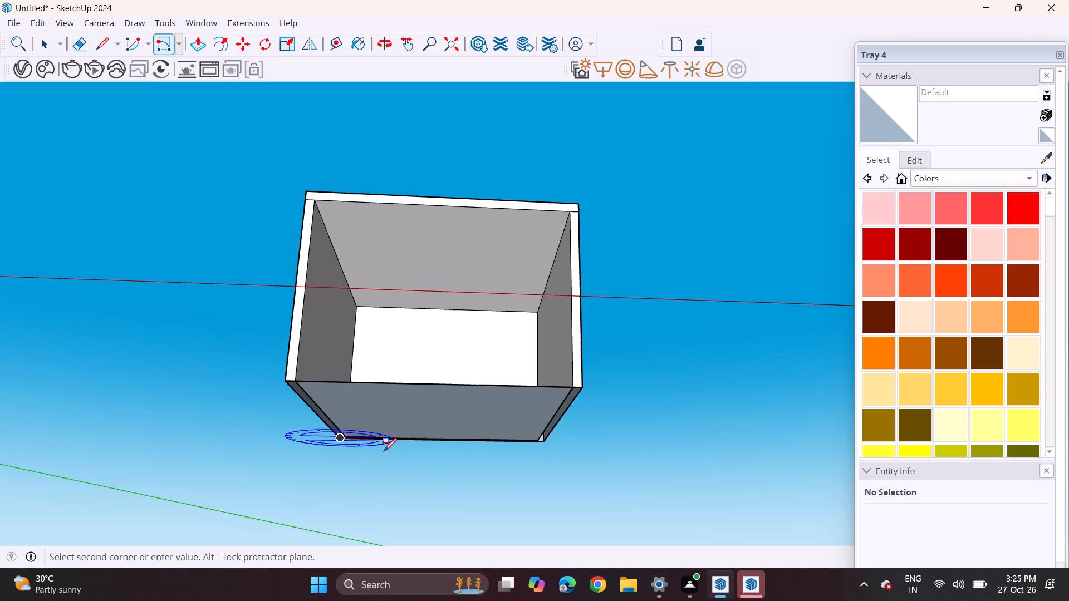
left_click(547, 441)
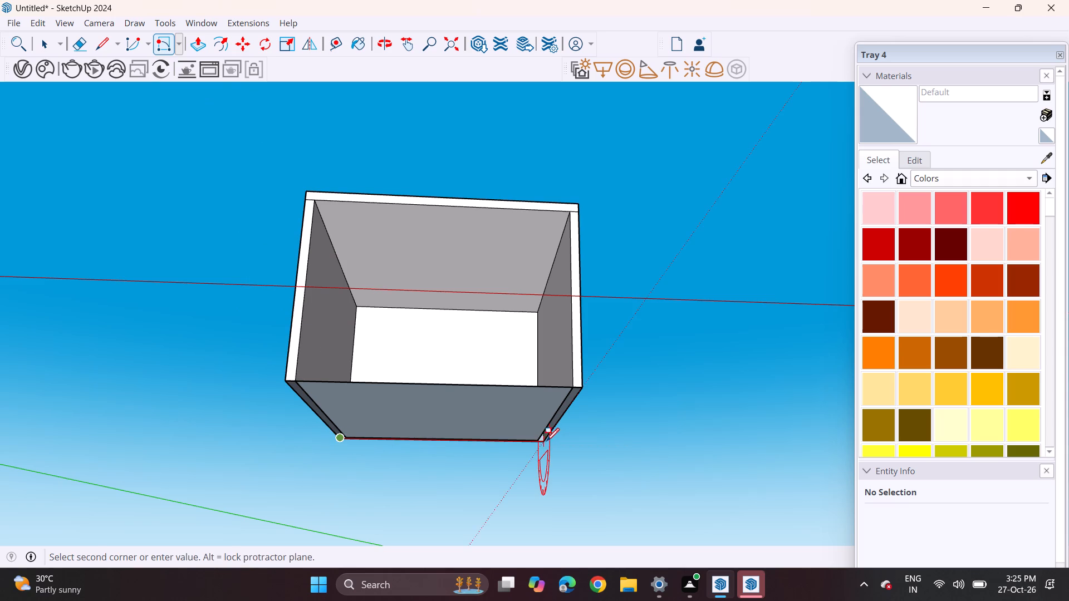
scroll(531, 461, "down", 1)
middle_click_drag(527, 460, 186, 506)
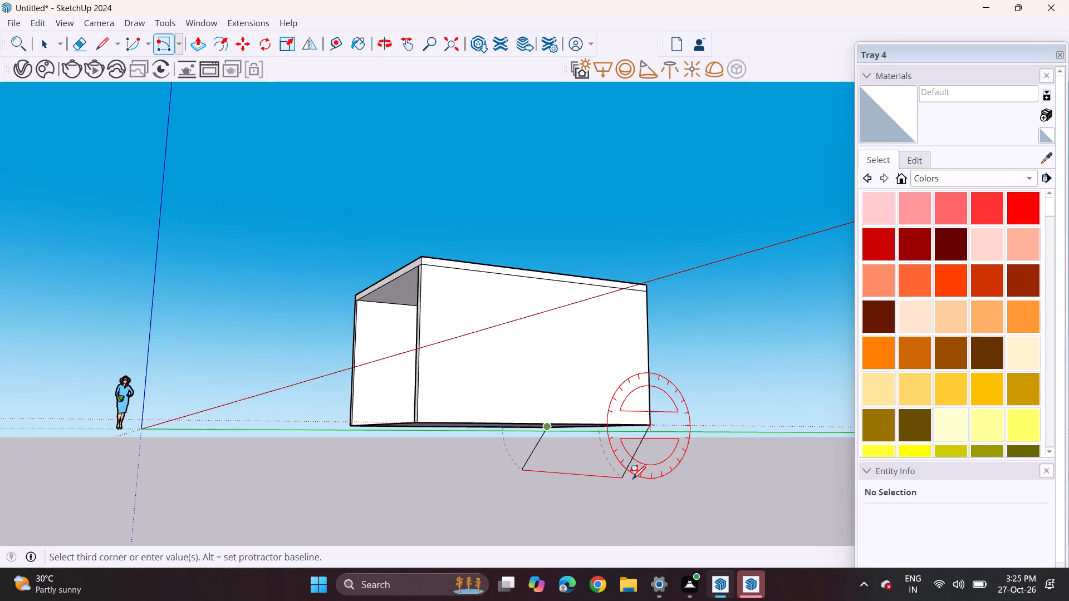
type("63")
key("Return")
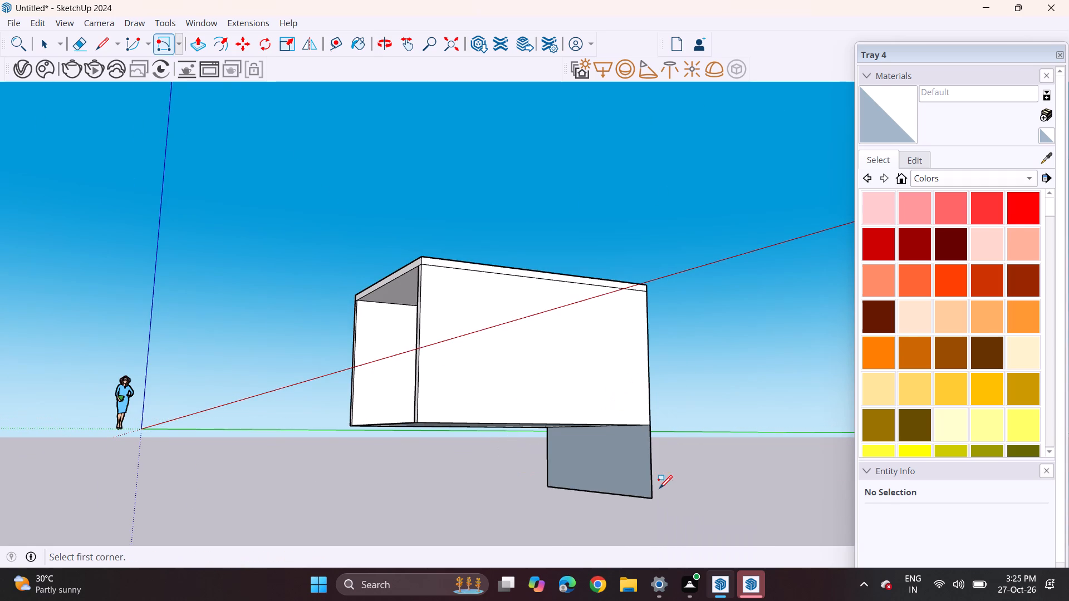
Undo the oversized rectangle drawn down from the back wall's bottom edge.
key("ctrl+z")
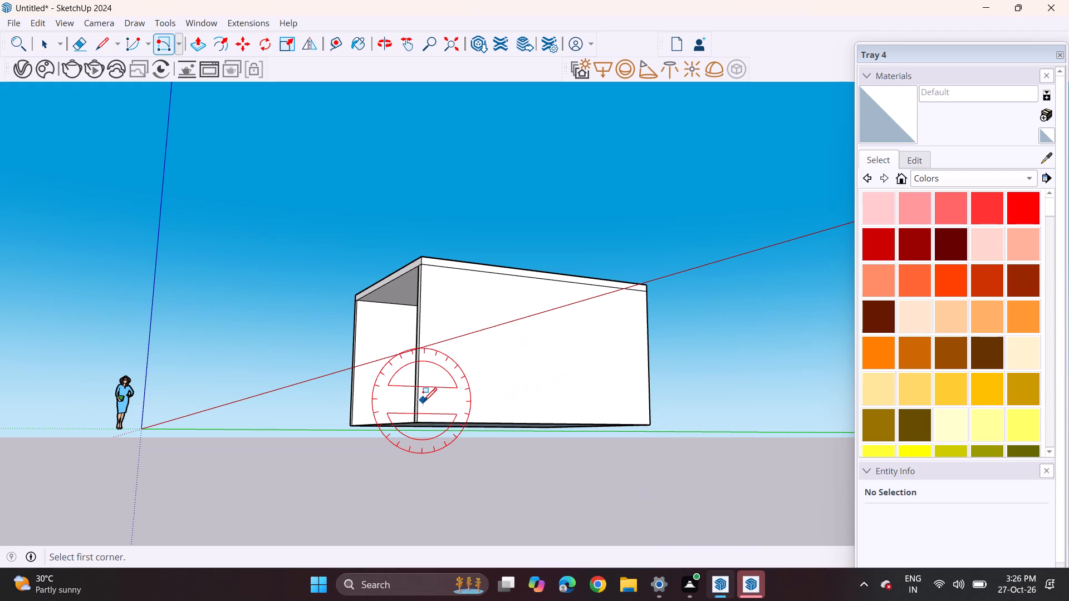
Draw a rotated rectangle along the back wall's full outer bottom edge, extending 6" straight down.
middle_click_drag(646, 466, 667, 331)
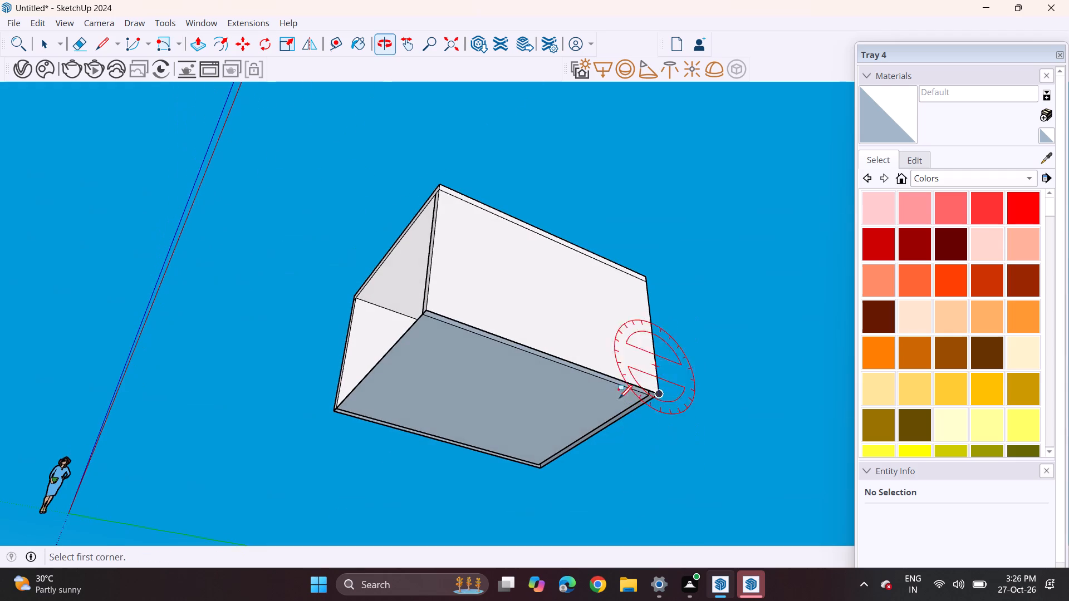
left_click(540, 468)
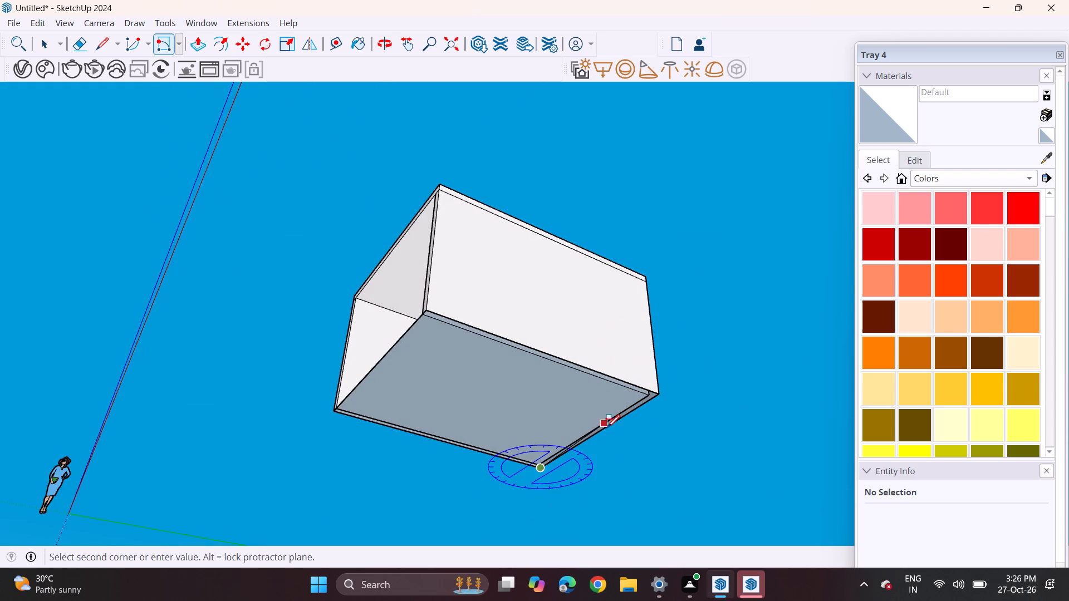
left_click(656, 395)
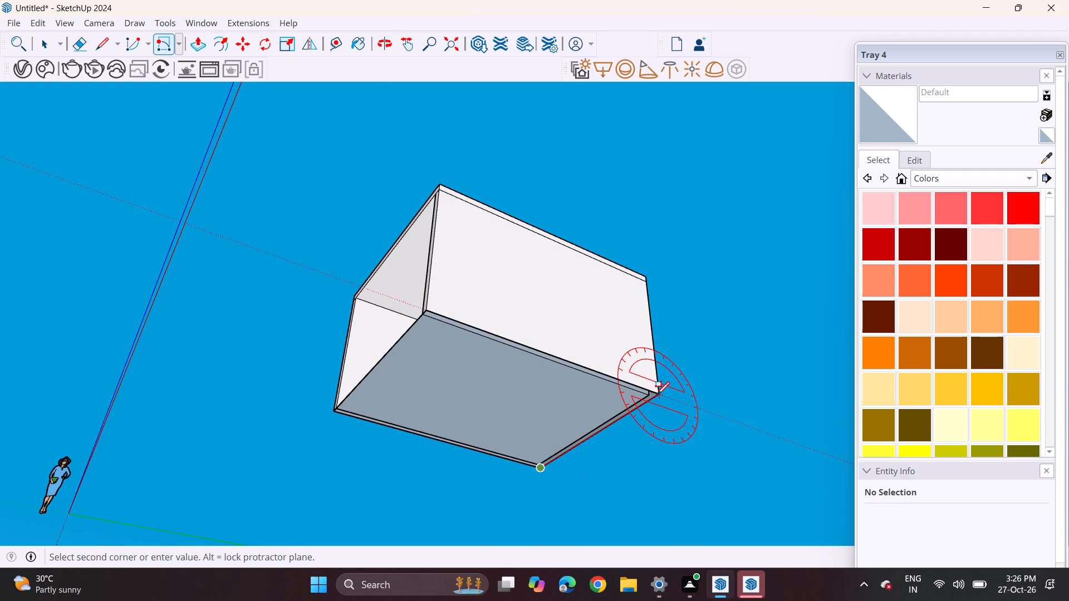
key("6")
key("Return")
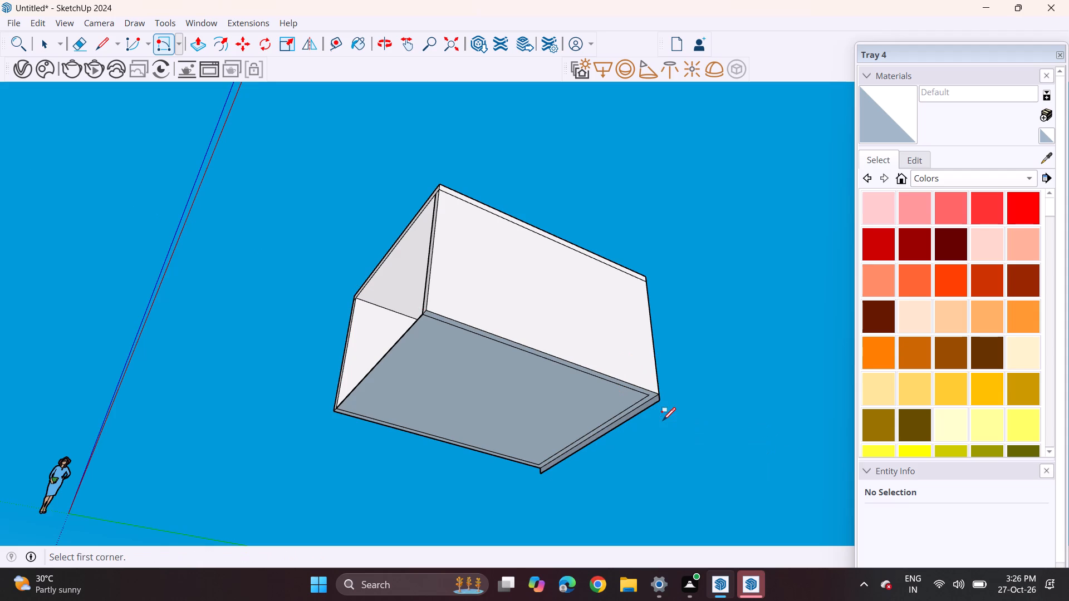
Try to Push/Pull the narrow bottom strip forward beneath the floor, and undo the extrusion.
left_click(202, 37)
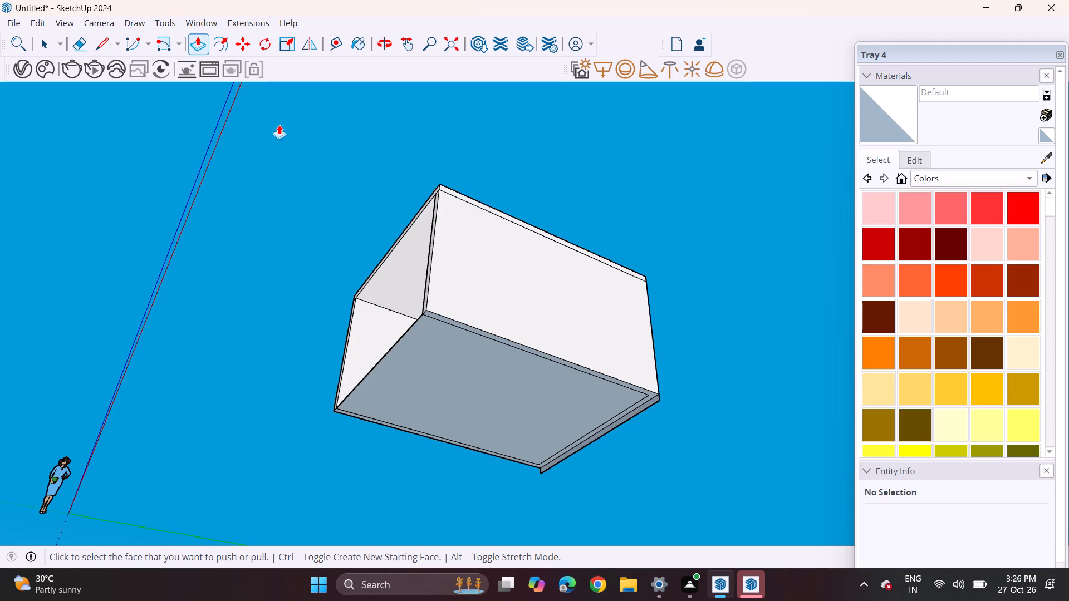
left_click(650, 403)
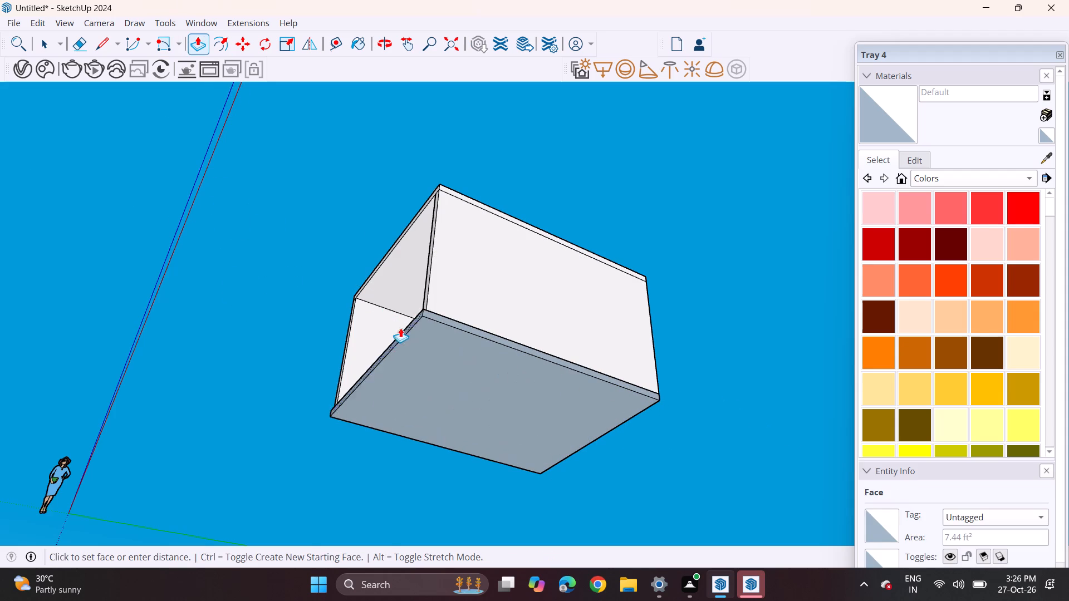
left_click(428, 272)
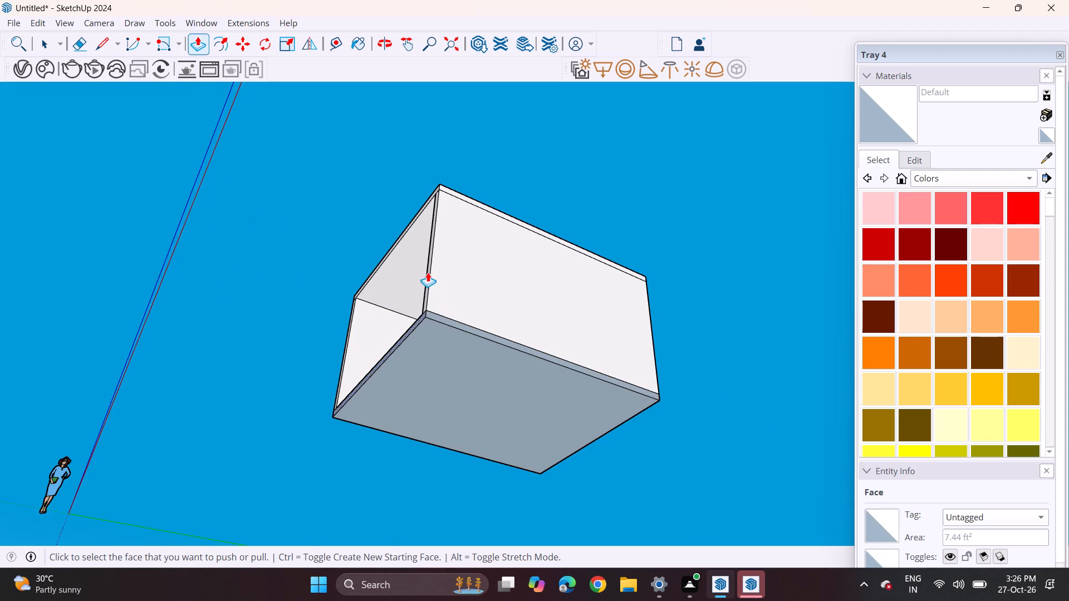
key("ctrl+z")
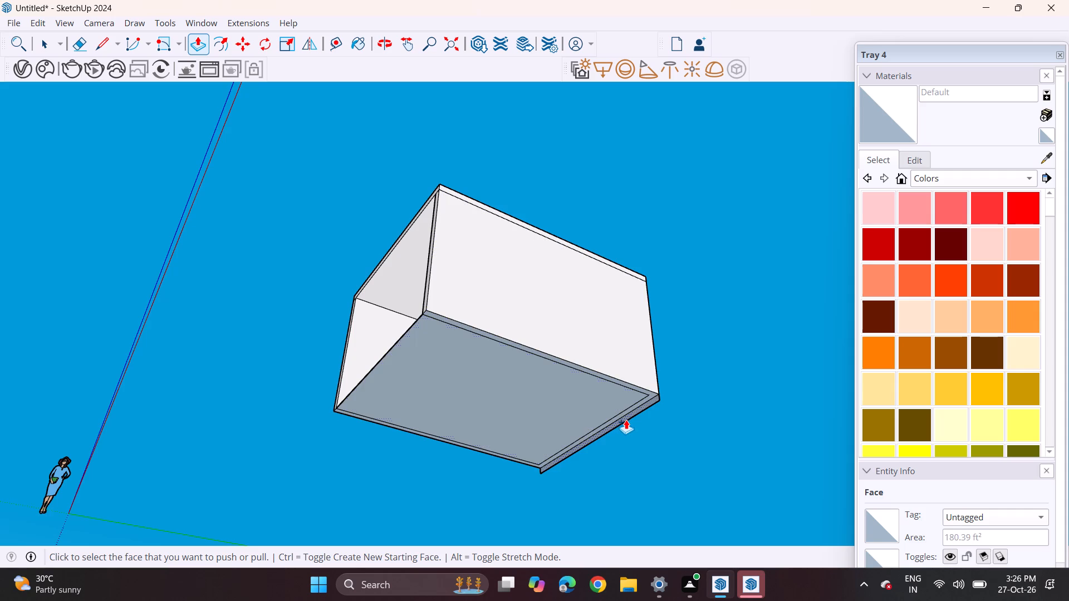
Push/Pull the 6" bottom strip forward beneath the floor, flush with the walls' front ends, to form the base slab.
left_click(626, 420)
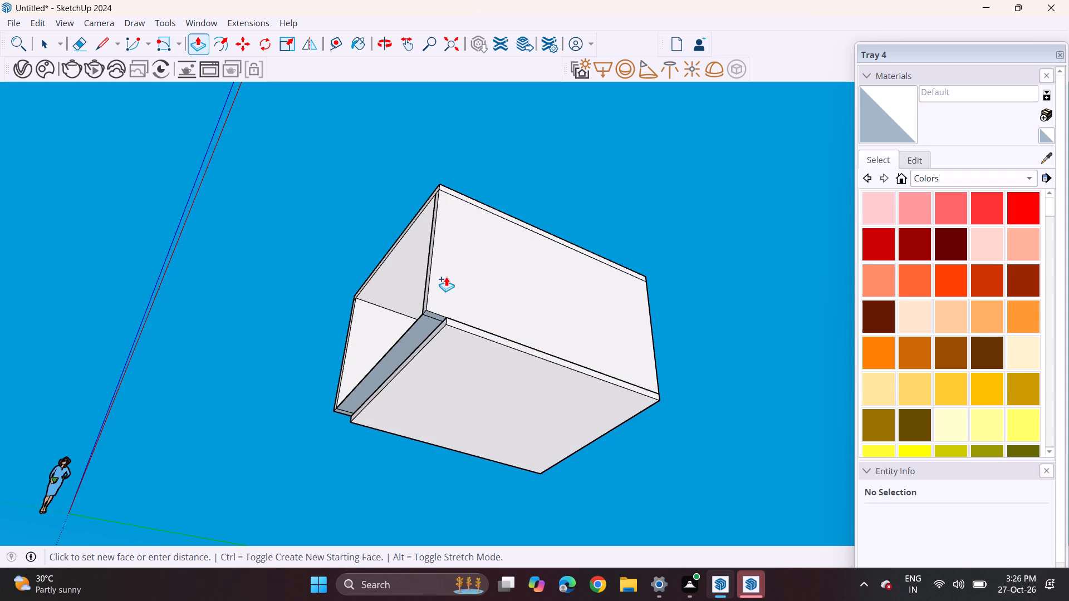
left_click(435, 260)
Inside the room, place guide lines 4" above the floor on the back wall and the left side wall.
middle_click_drag(394, 258, 700, 435)
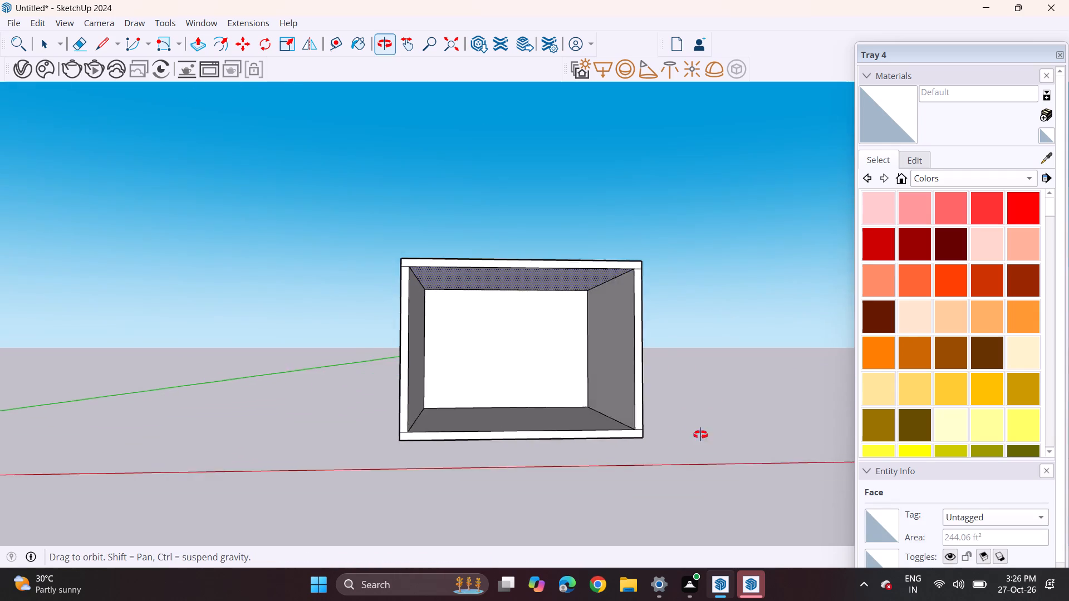
middle_click_drag(700, 435, 673, 433)
scroll(541, 375, "down", 1)
scroll(541, 375, "up", 2)
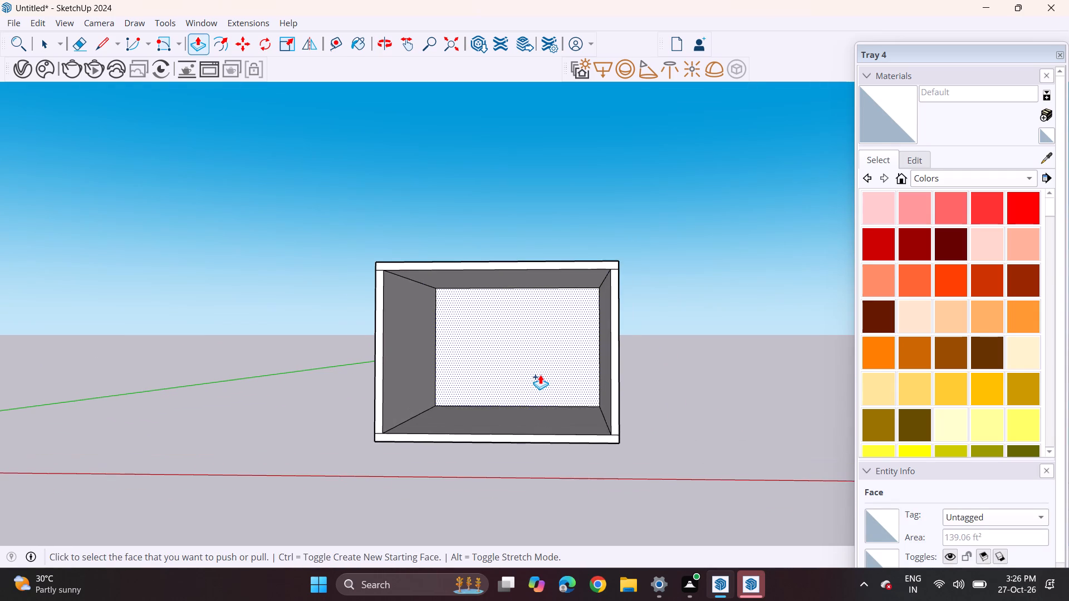
scroll(540, 375, "up", 5)
scroll(494, 359, "up", 1)
middle_click_drag(494, 359, 514, 359)
scroll(513, 359, "up", 1)
scroll(508, 358, "down", 1)
middle_click_drag(501, 356, 489, 353)
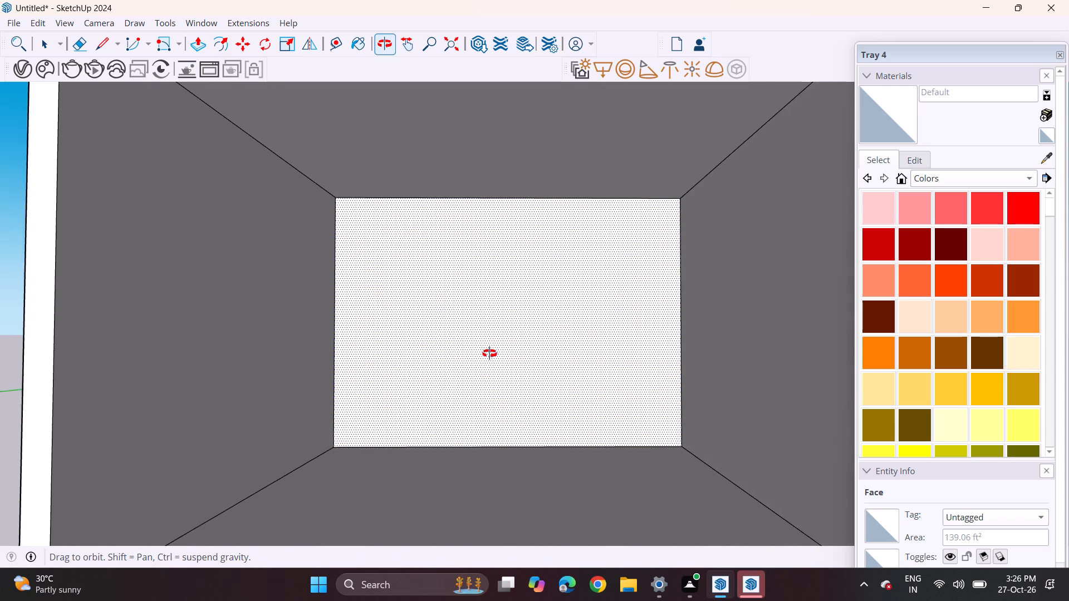
middle_click_drag(489, 353, 486, 352)
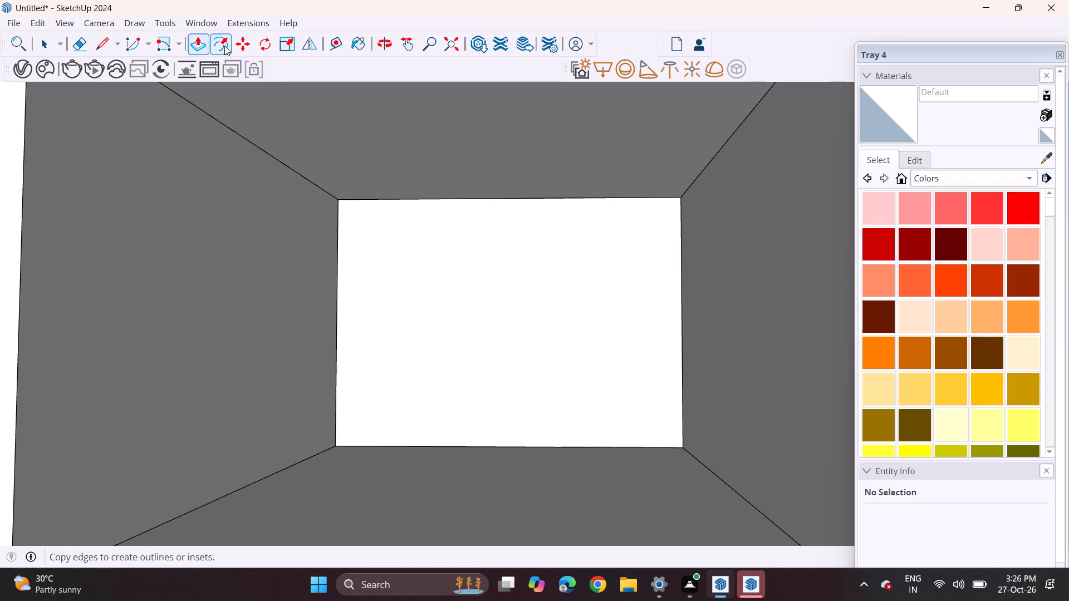
left_click(340, 45)
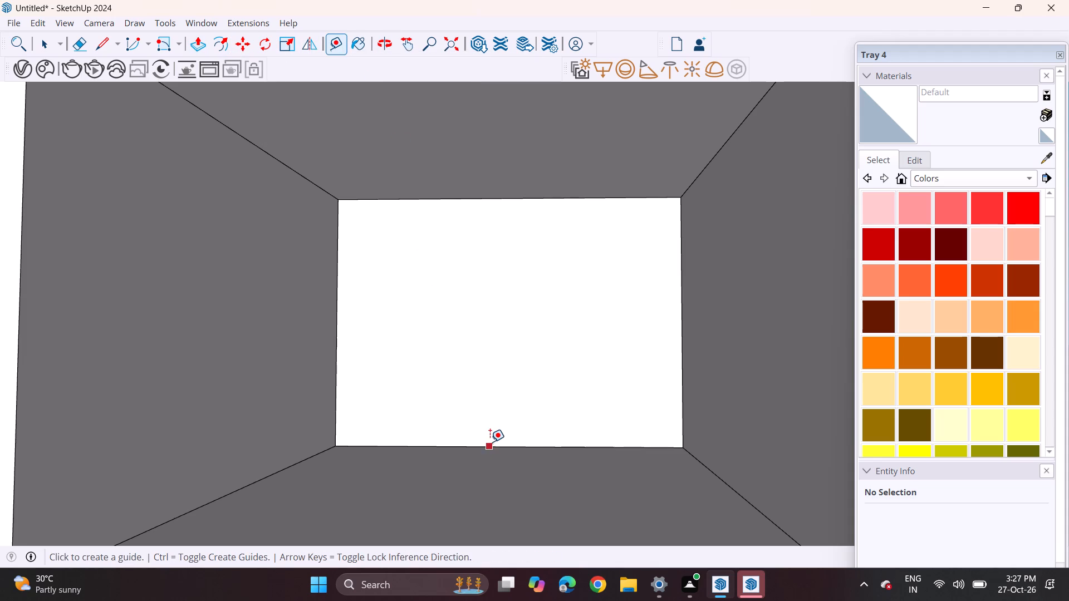
left_click(494, 447)
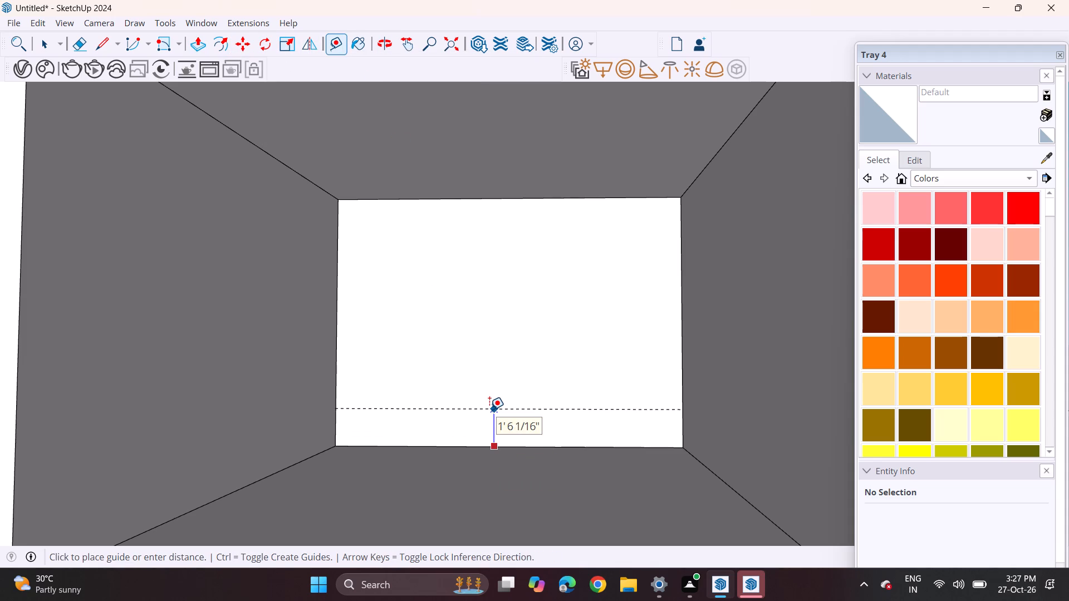
key("4")
key("Return")
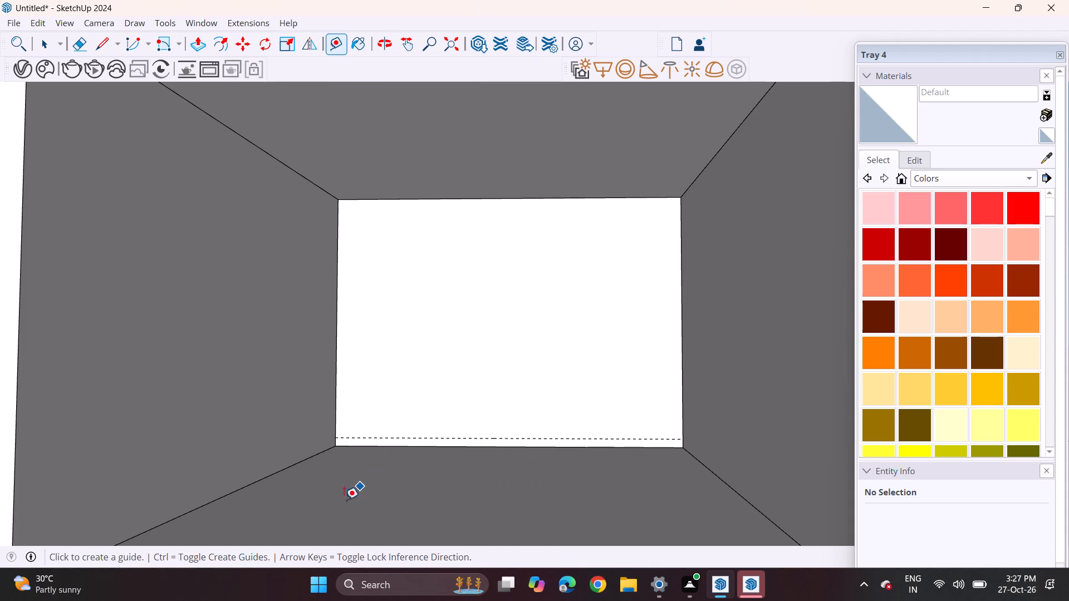
left_click(264, 474)
key("4")
key("Return")
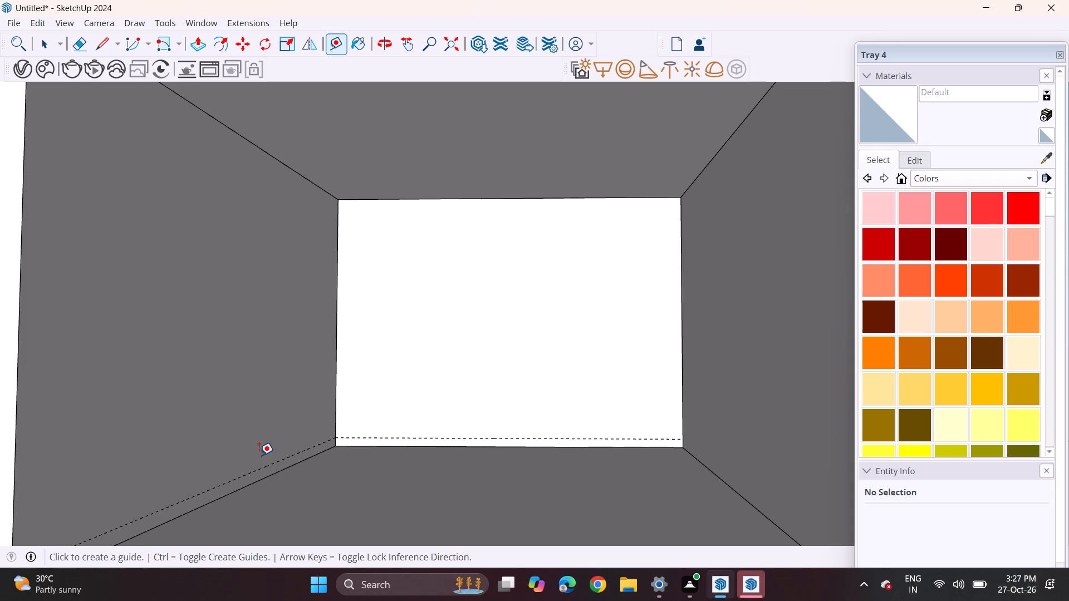
Add guide lines 2' above the 4" guides on the back wall and the left side wall.
left_click(384, 435)
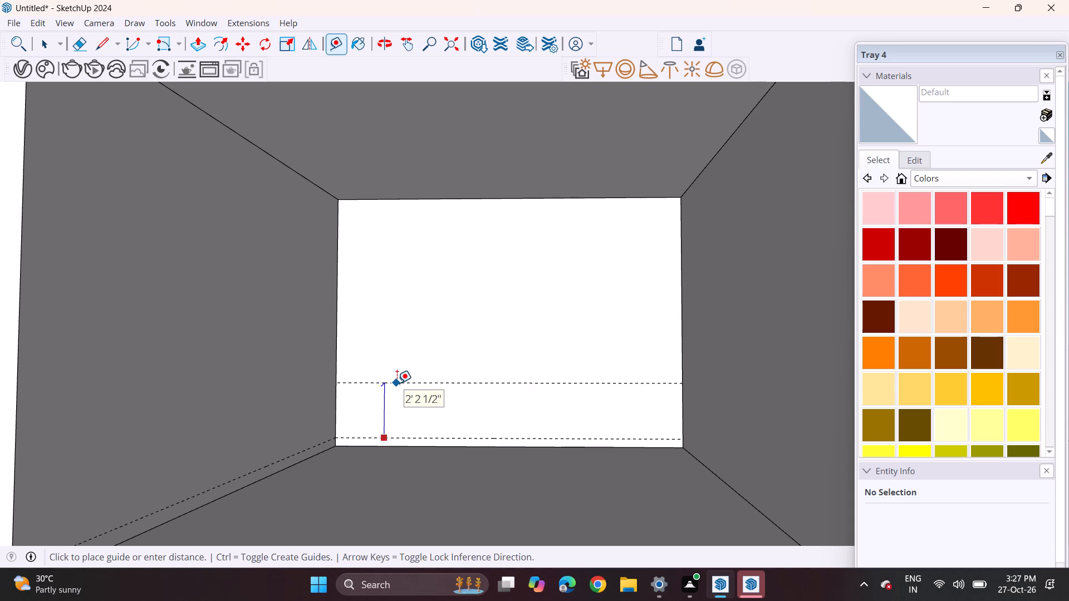
type("2'")
key("Return")
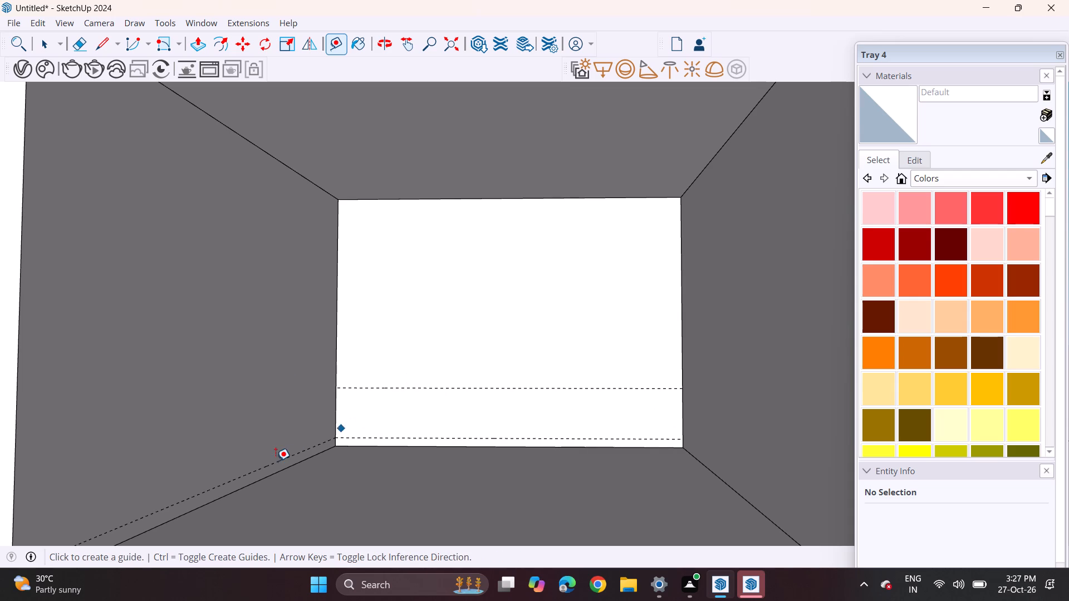
left_click(276, 462)
type("2'")
key("Return")
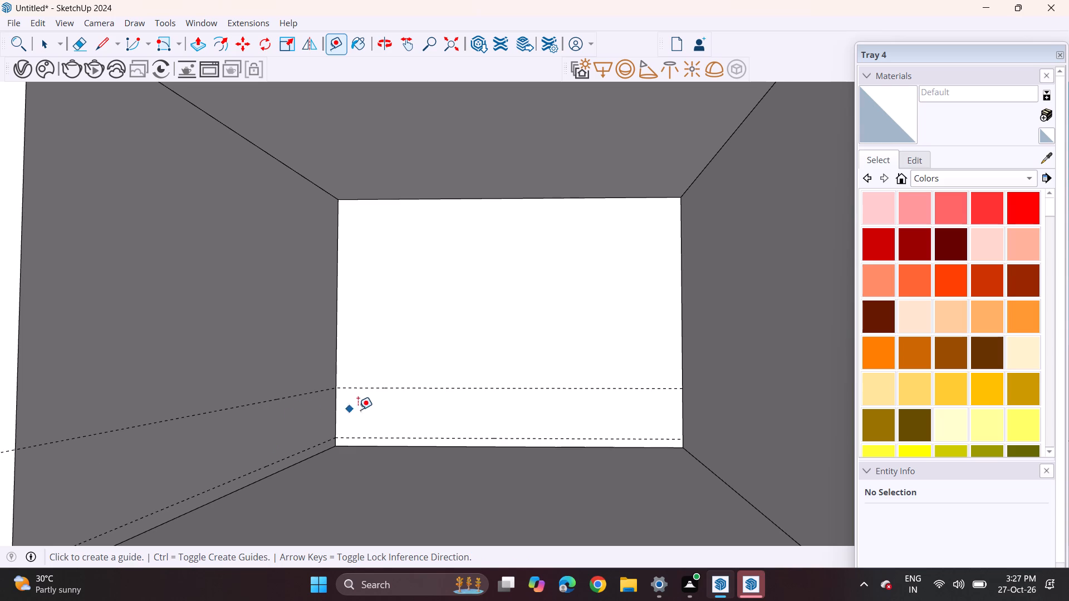
Add guide lines 2" above the topmost guides on the back wall and the left side wall.
left_click(438, 388)
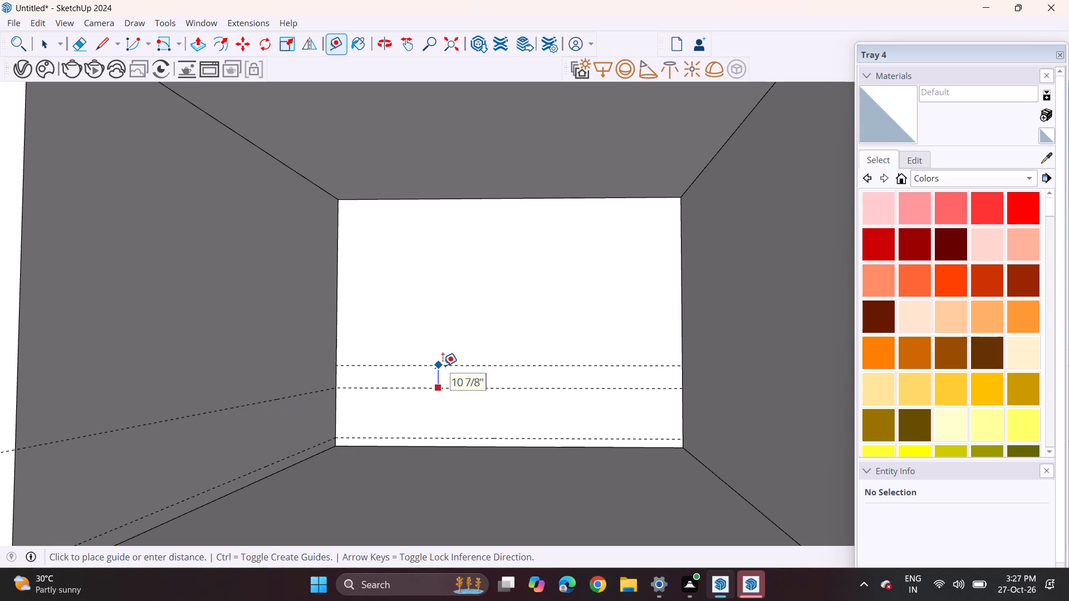
key("2")
key("Return")
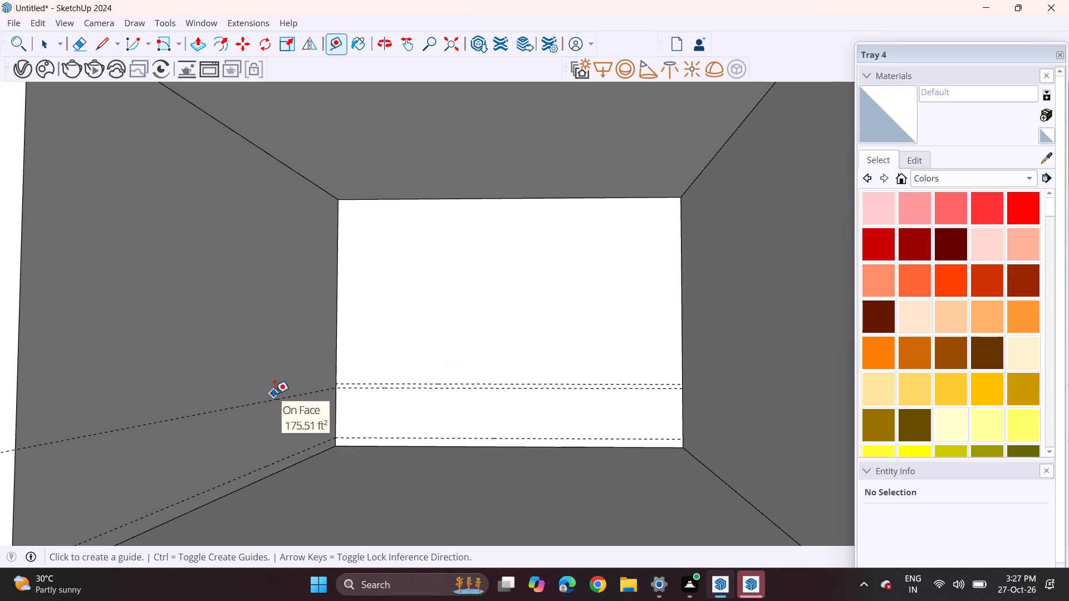
left_click(274, 401)
key("2")
key("Return")
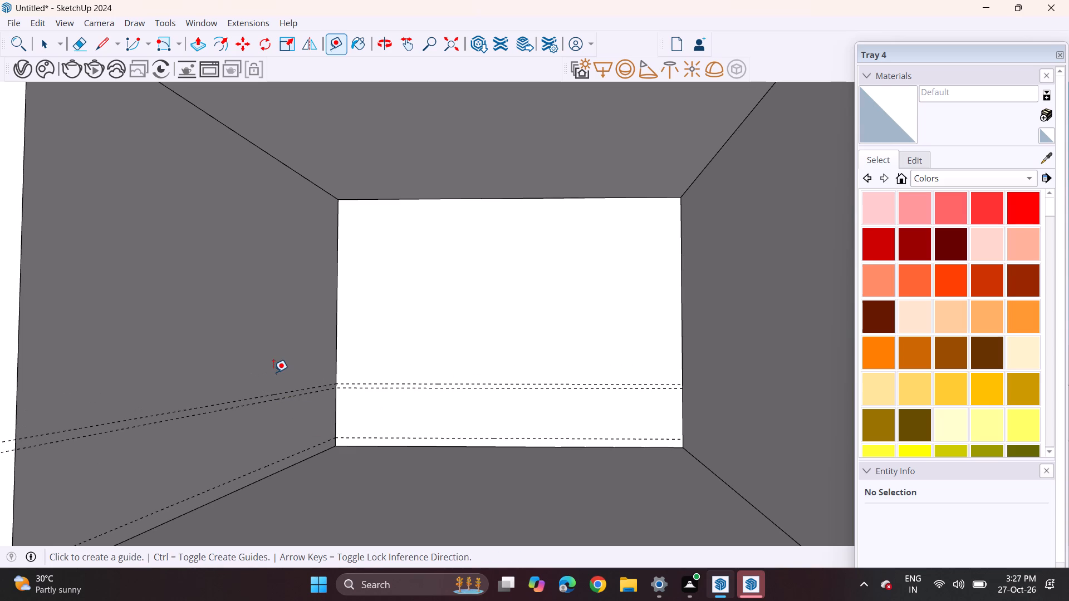
Add guide lines 2' above the upper guide of the close pair on both the back and left side walls.
left_click(380, 383)
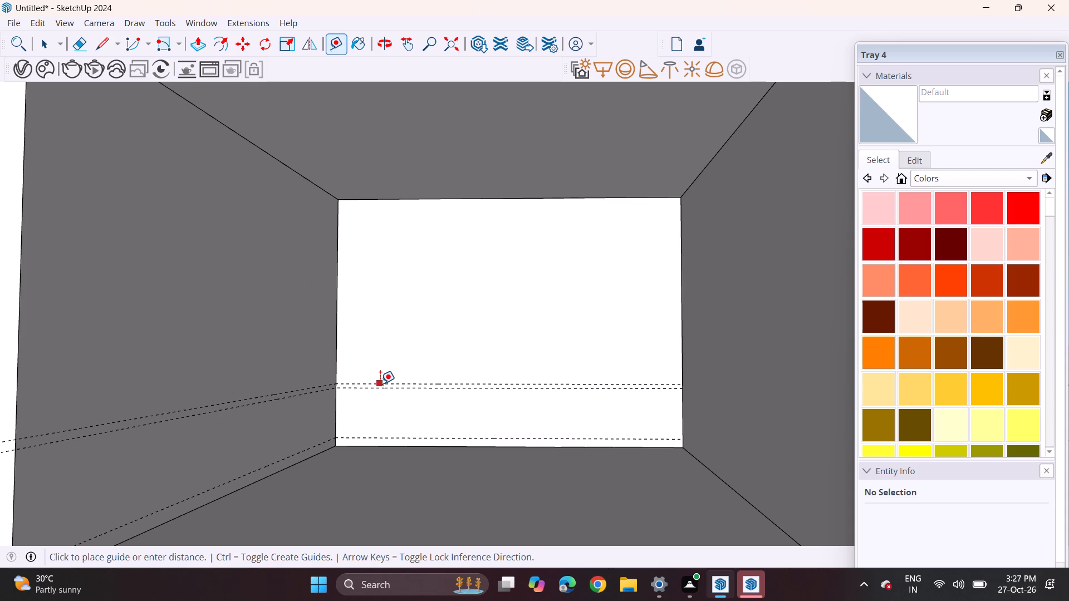
type("2'")
key("Return")
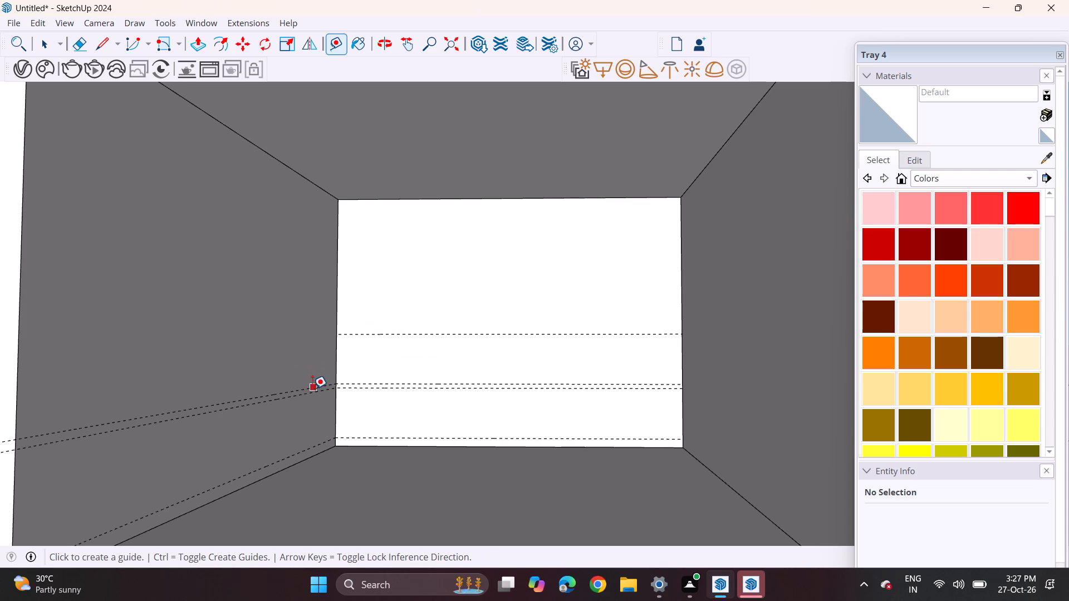
left_click(313, 388)
type("2'")
key("Return")
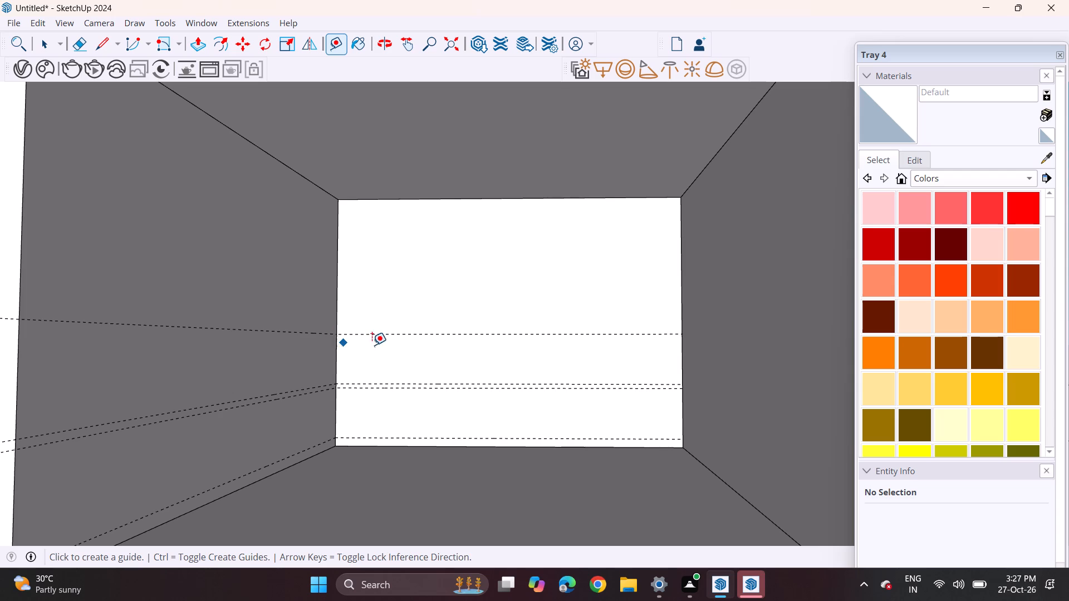
Add a guide 1' above the back wall's topmost guide, and a matching one on the left wall meeting it at the corner.
left_click(433, 334)
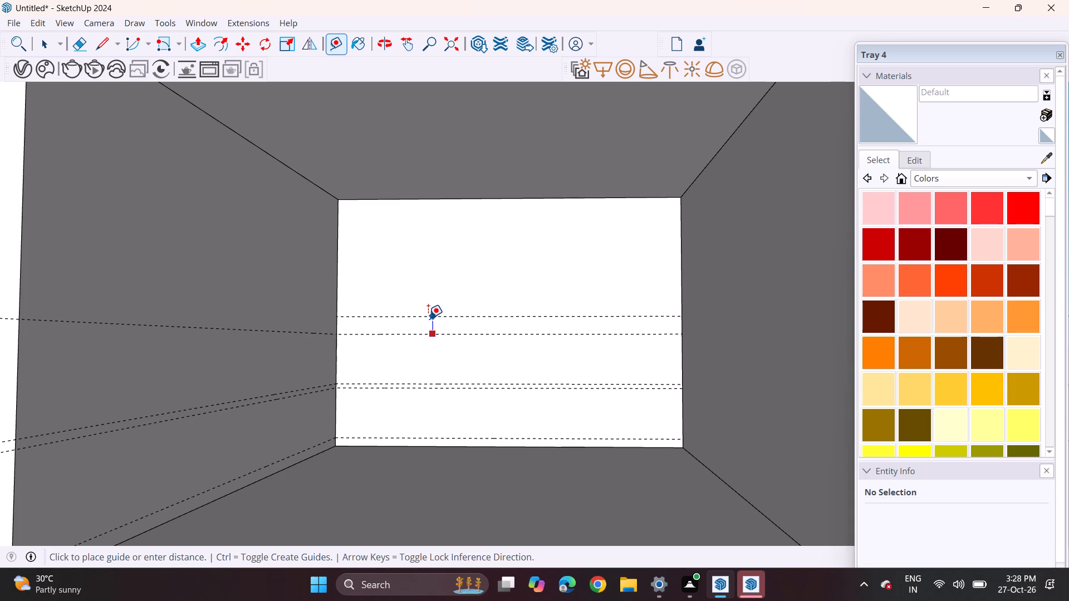
type("1'")
key("Return")
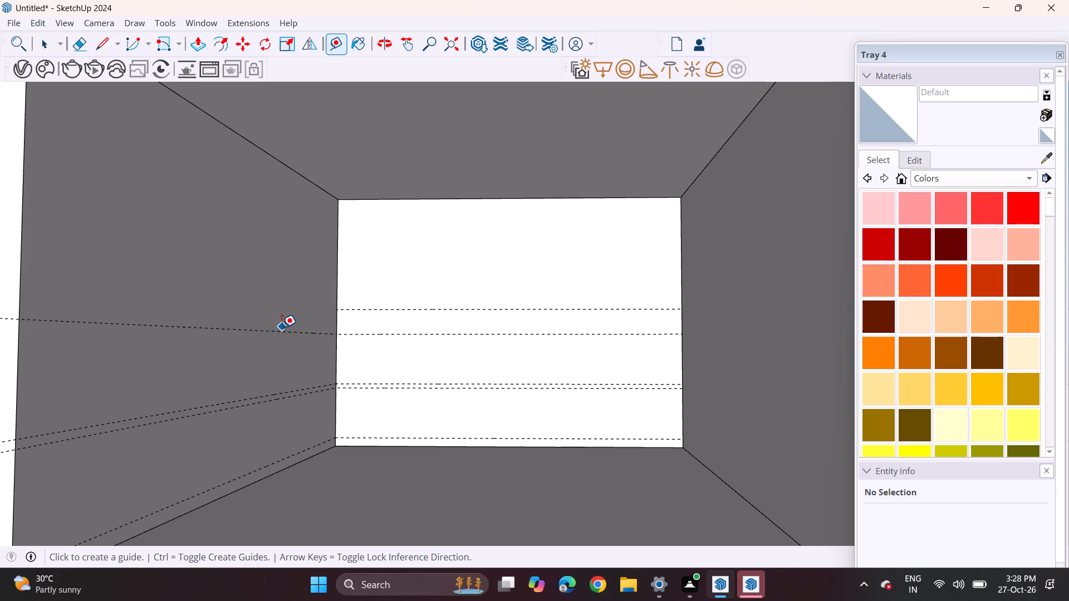
left_click(282, 332)
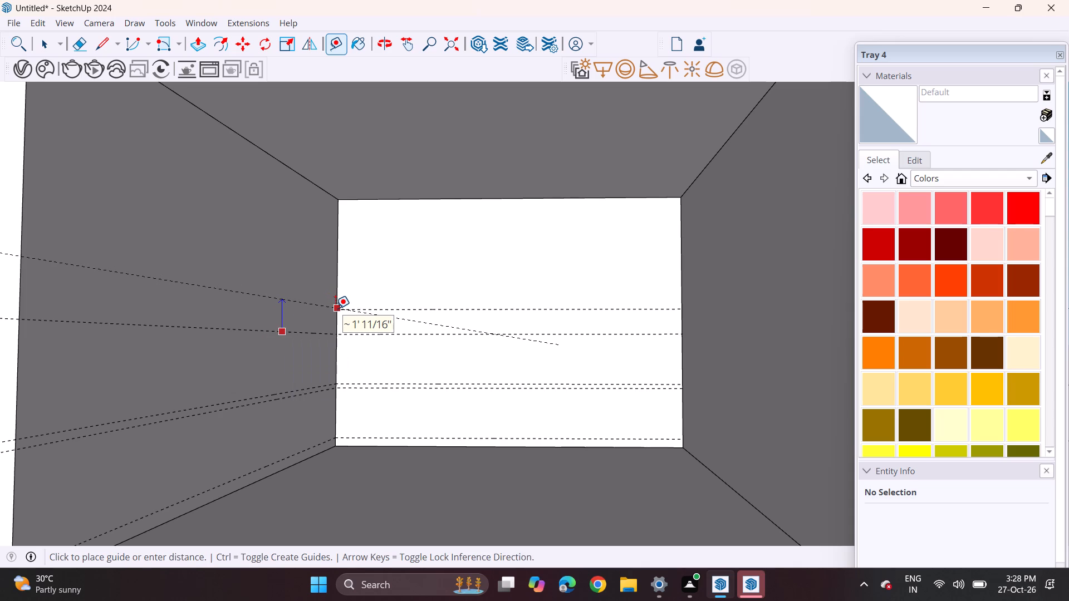
left_click(335, 308)
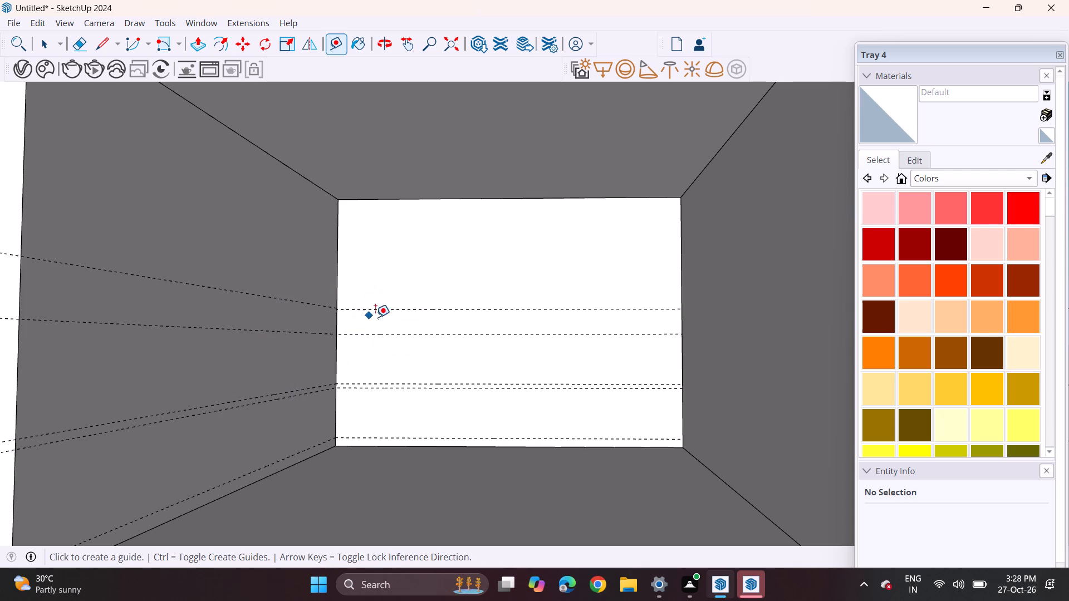
Add a guide 2' above the back wall's topmost guide, and a matching one on the left wall meeting it at the corner.
left_click(393, 309)
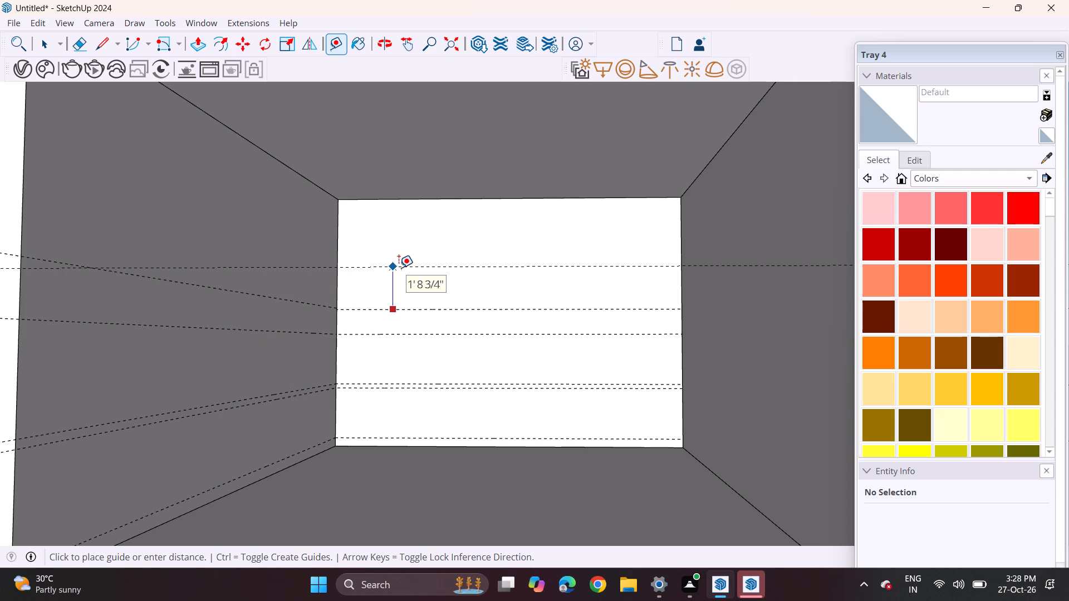
type("2'")
key("Return")
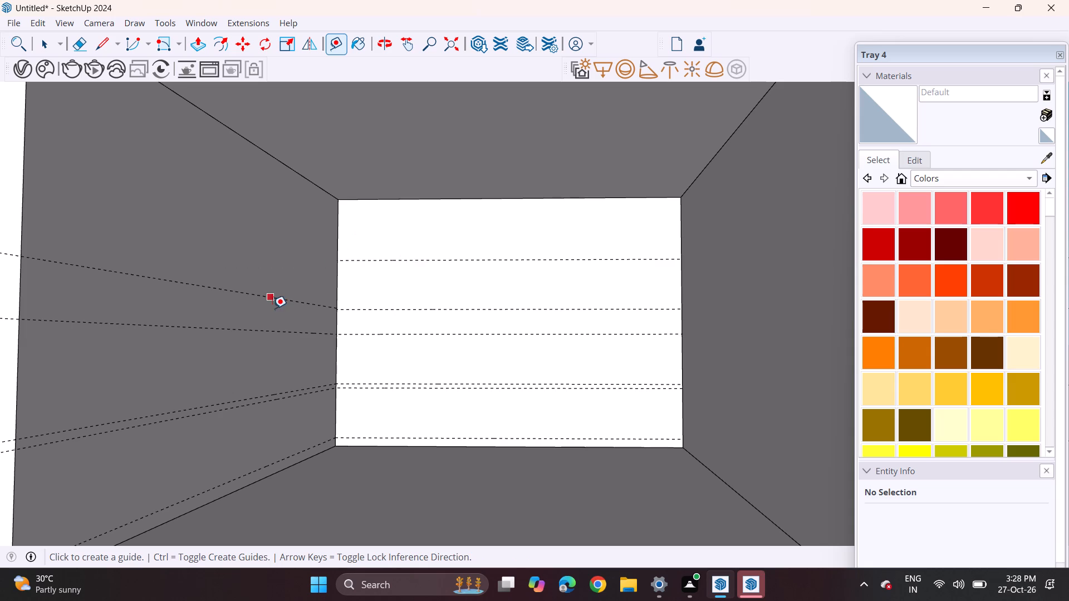
left_click(283, 300)
left_click(339, 261)
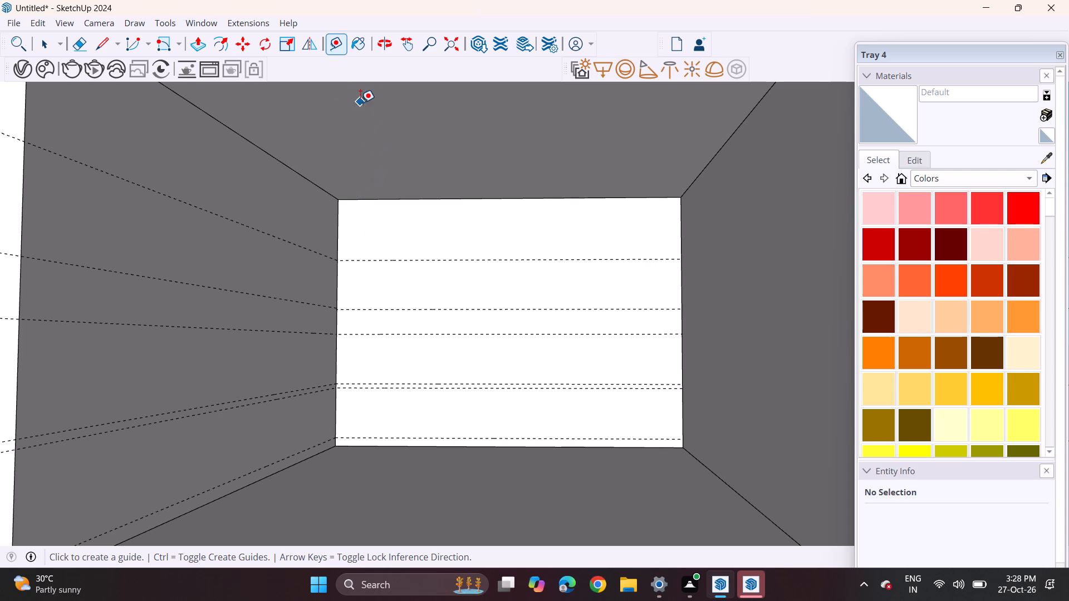
Draw rectangles between the floor edge and the lowest guide across the back wall and along the left wall.
left_click(176, 50)
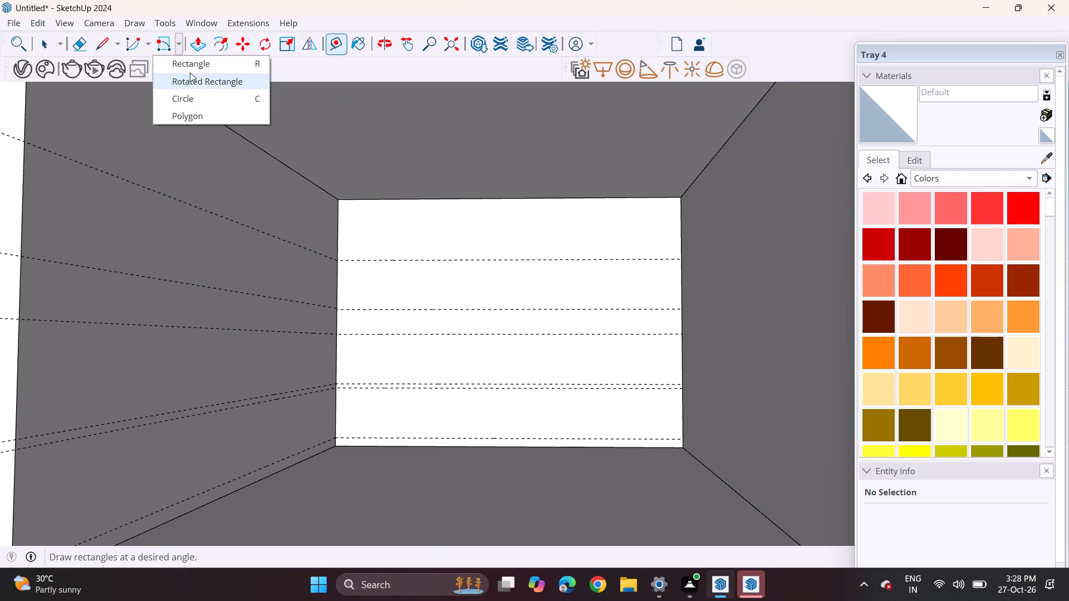
left_click(190, 63)
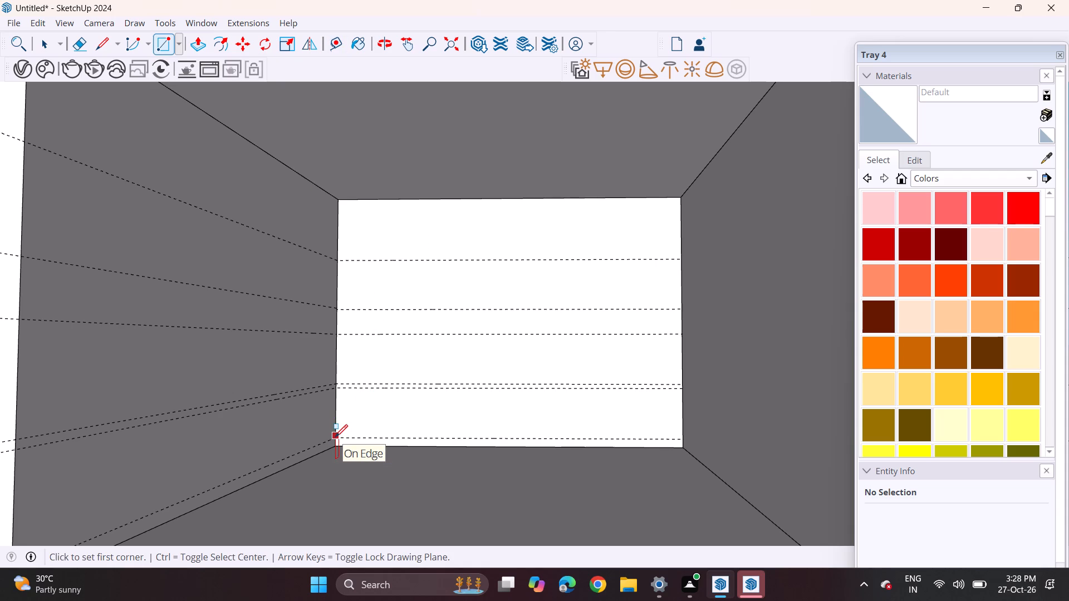
scroll(335, 437, "up", 3)
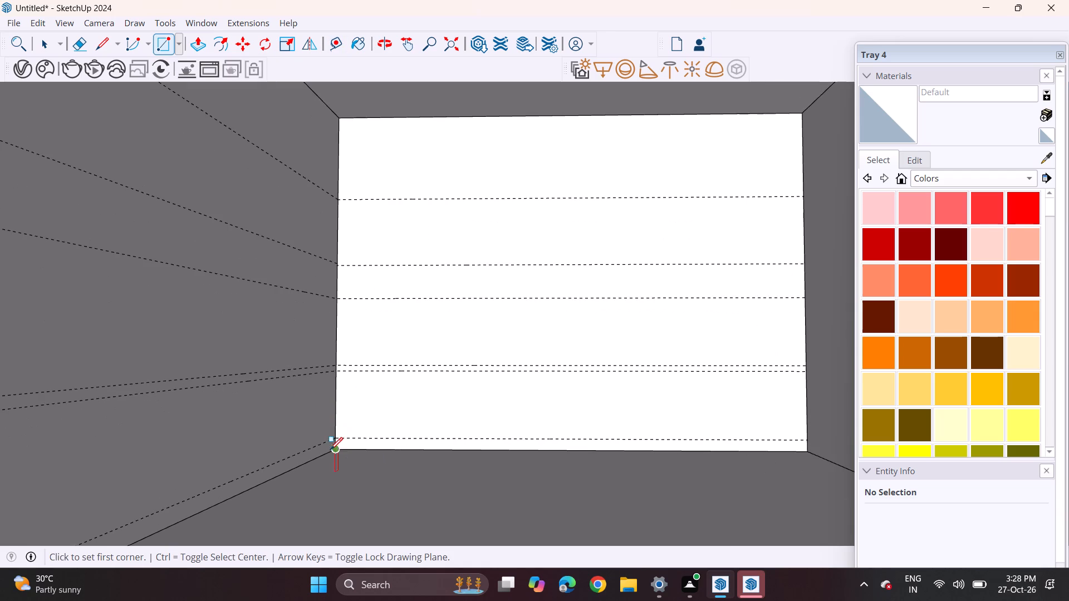
left_click(335, 440)
scroll(428, 463, "down", 3)
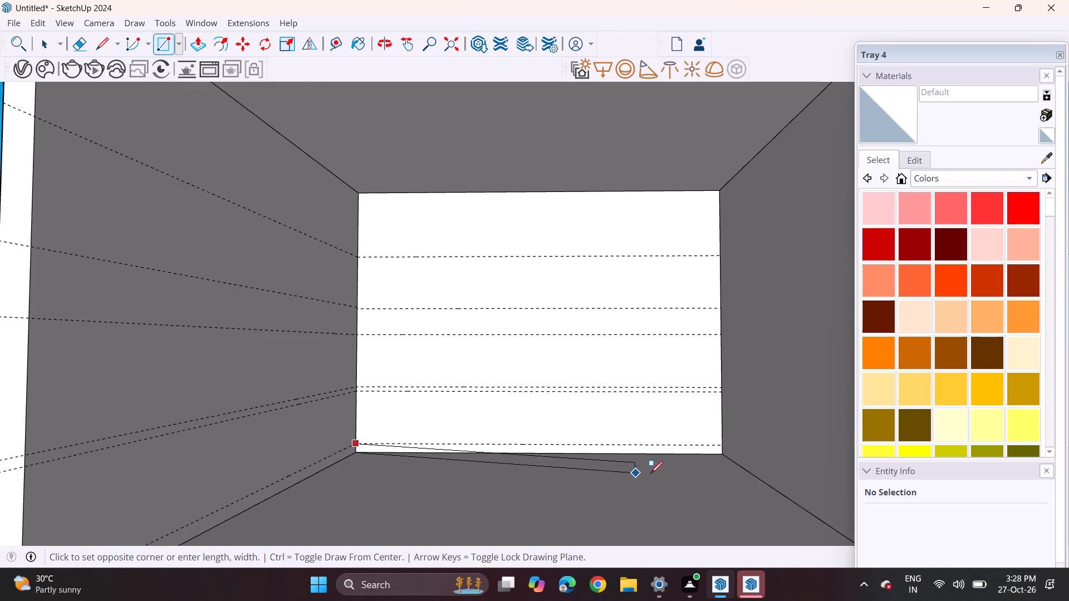
left_click(722, 447)
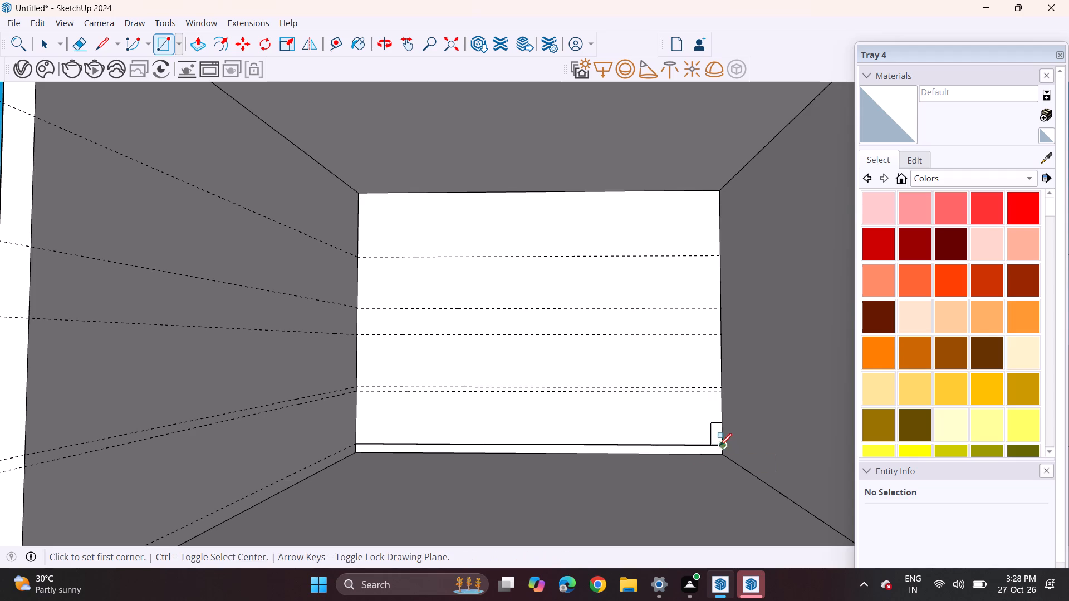
scroll(302, 440, "down", 4)
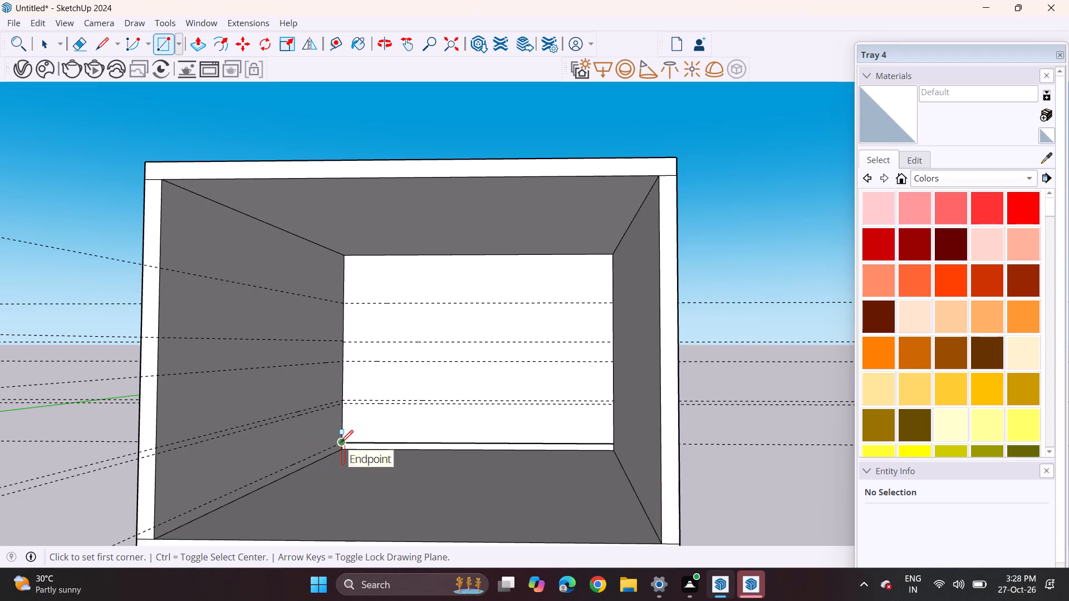
left_click(341, 442)
left_click(151, 540)
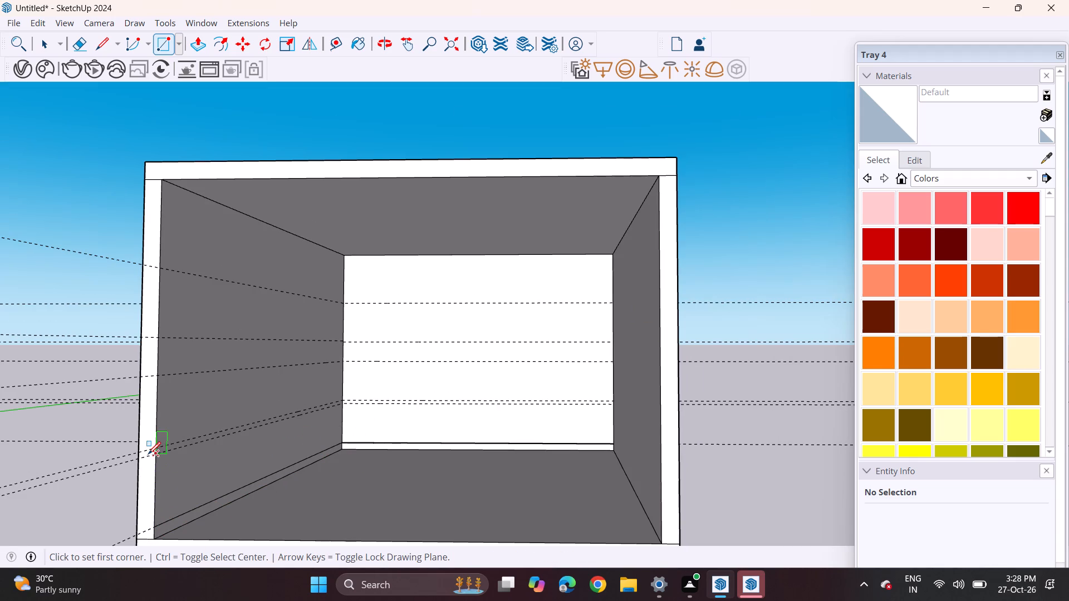
Draw thin rectangles between the close pair of guides along the left wall and across the back wall.
left_click(155, 454)
left_click(347, 398)
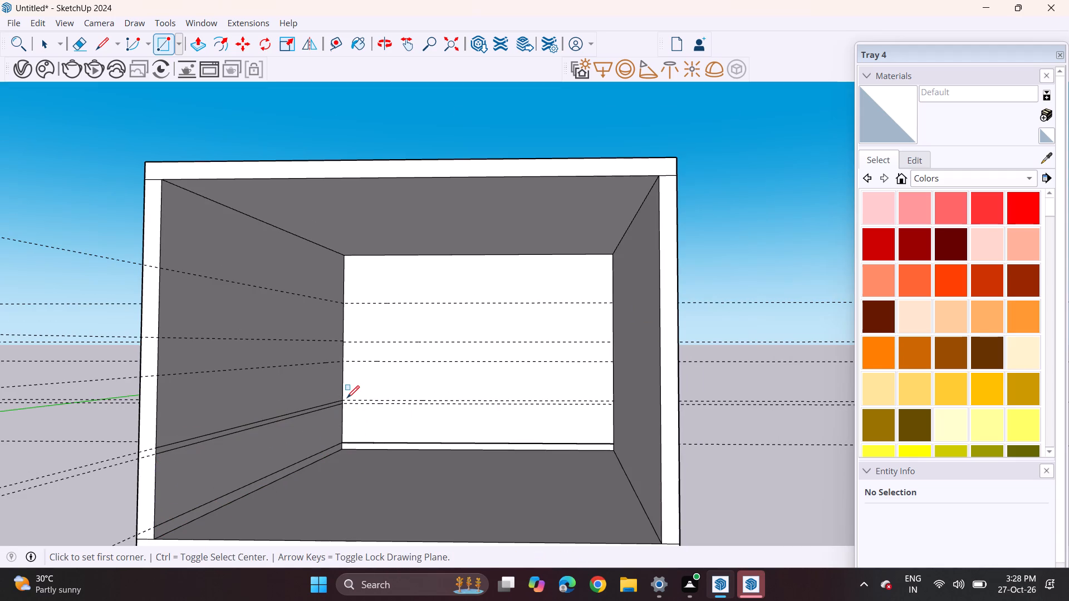
left_click(341, 401)
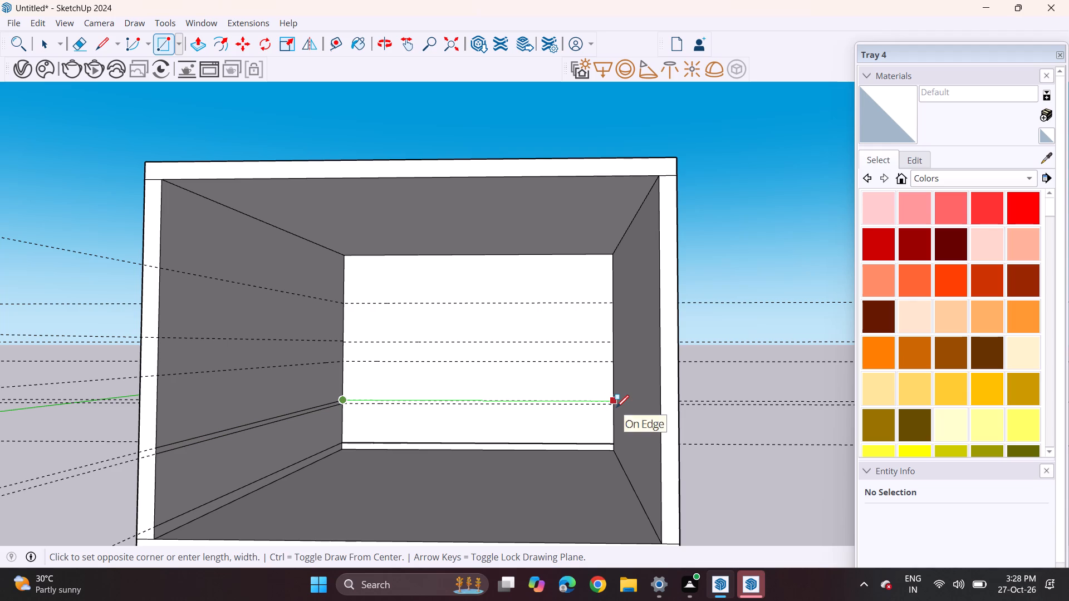
left_click(612, 406)
Draw a full-width rectangle on the back wall between the two guides directly above the thin band.
scroll(330, 365, "up", 2)
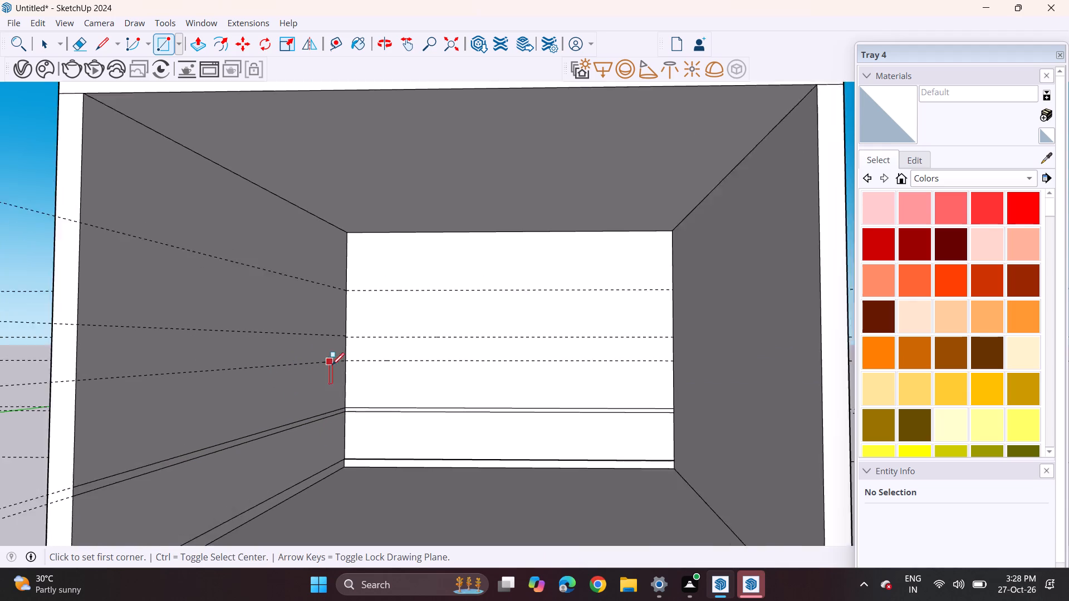
scroll(332, 365, "up", 1)
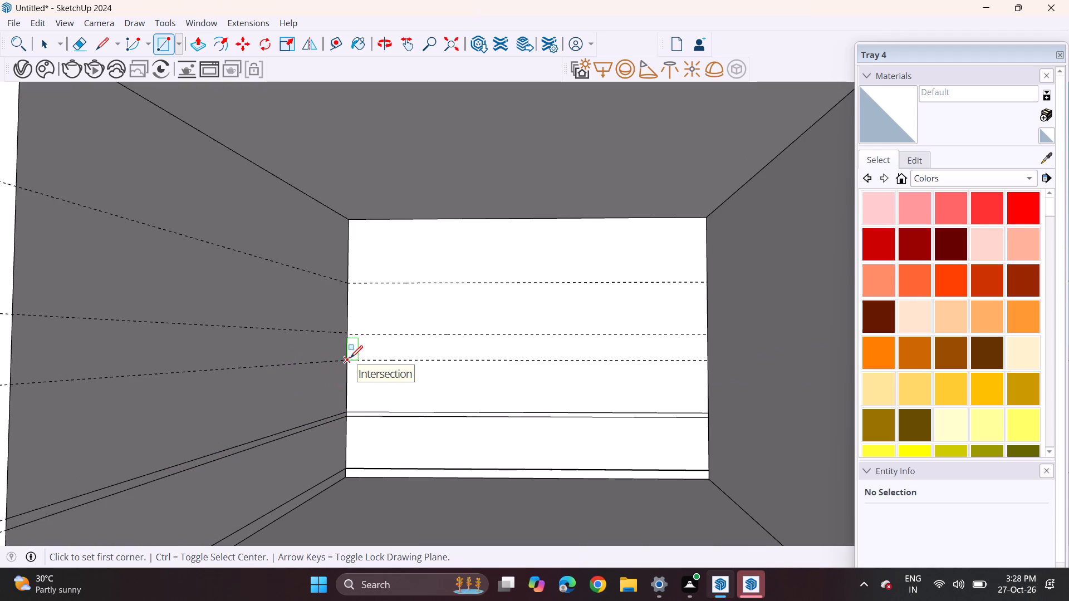
left_click(350, 358)
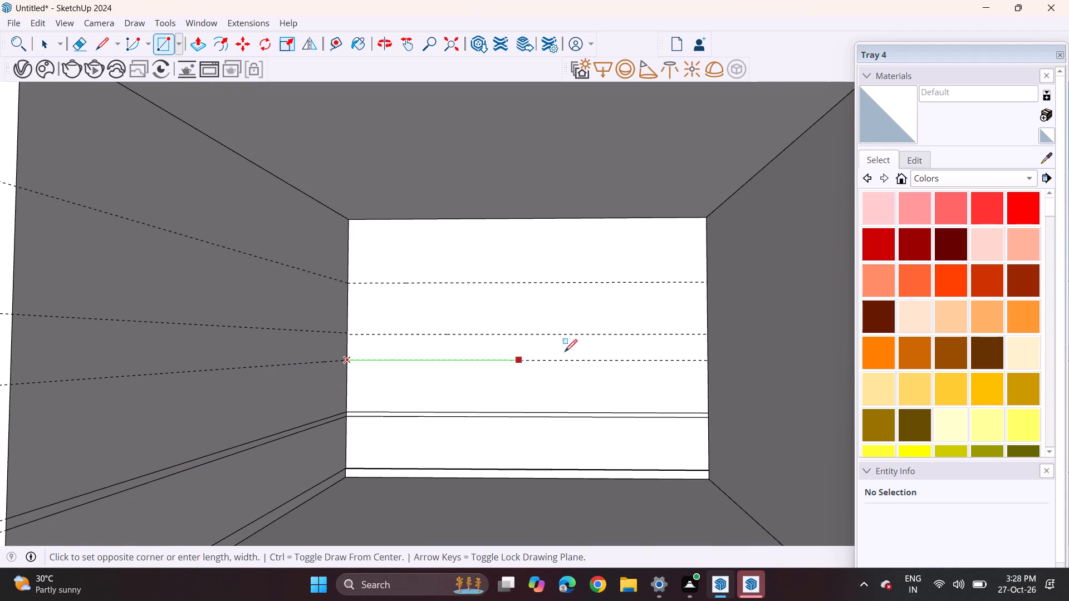
left_click(707, 334)
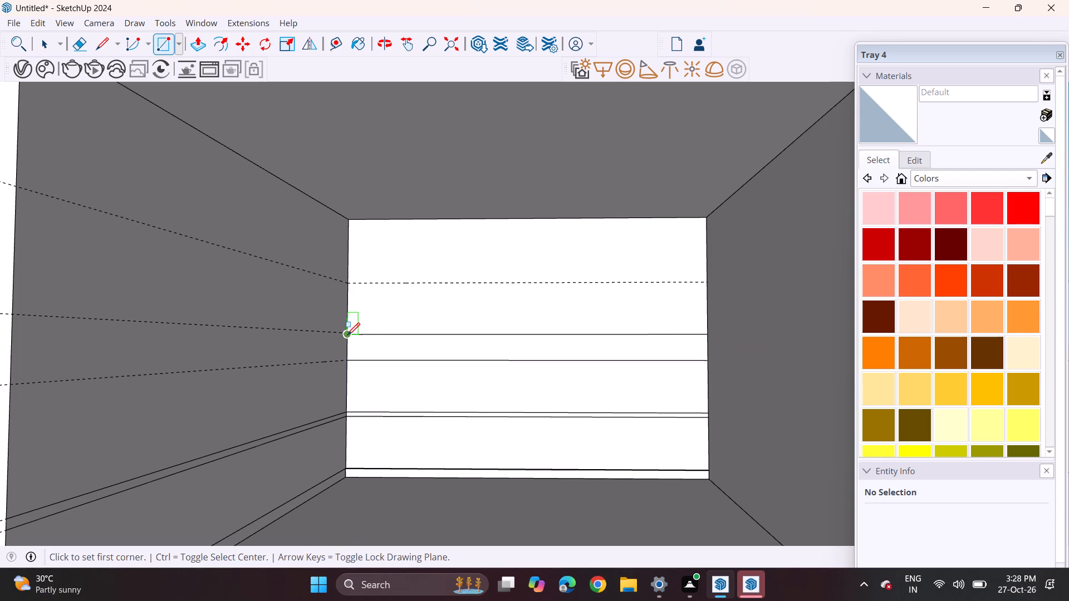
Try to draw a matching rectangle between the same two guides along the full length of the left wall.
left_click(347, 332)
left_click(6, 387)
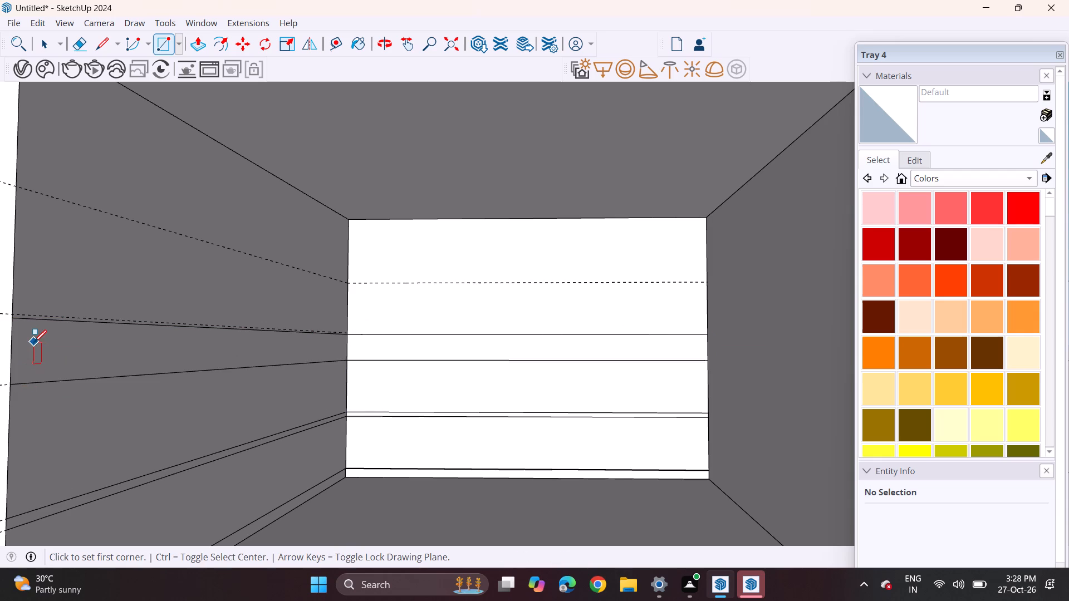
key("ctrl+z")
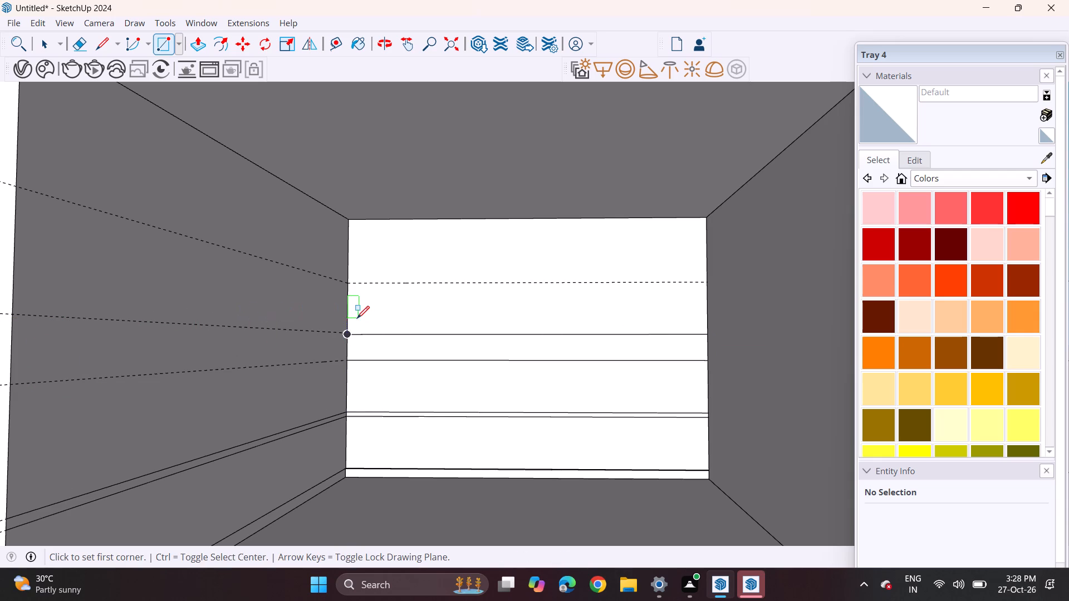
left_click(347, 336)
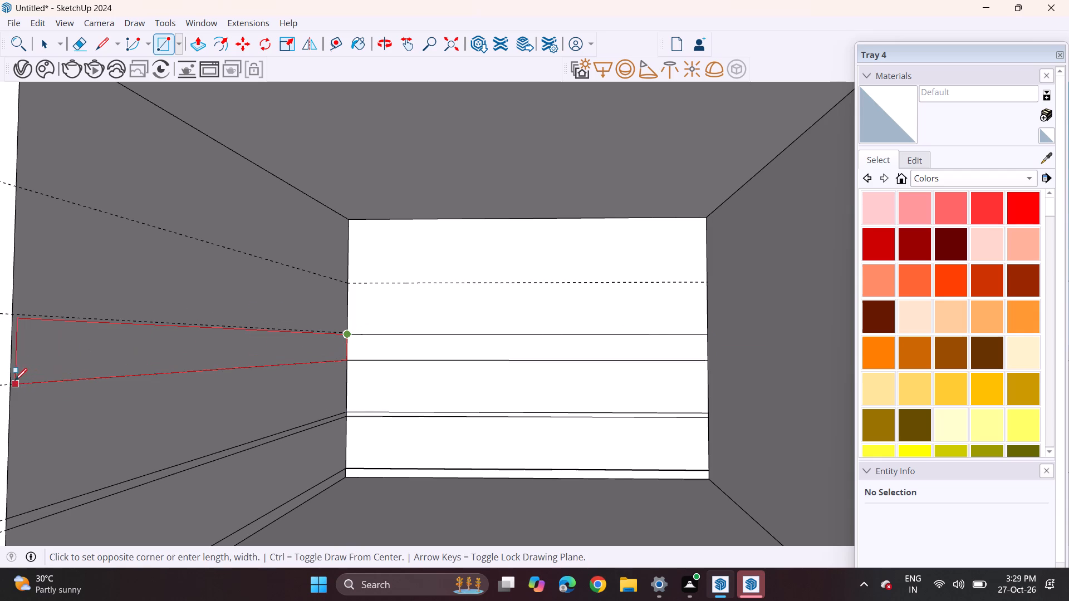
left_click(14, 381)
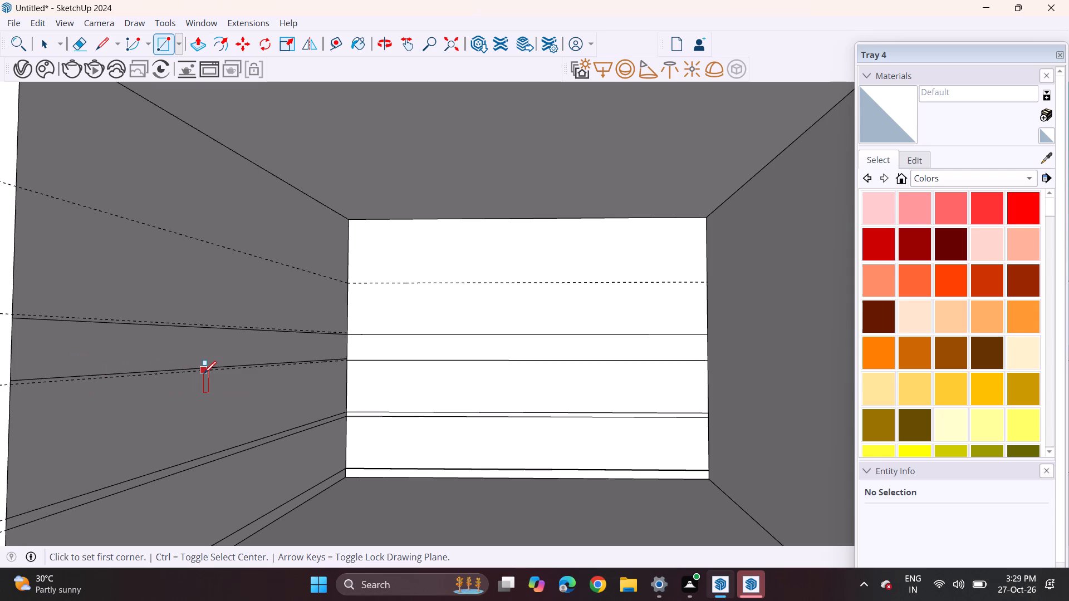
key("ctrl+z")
Draw a shorter rectangle between those two guides on the left wall, from partway along it to the back corner.
scroll(204, 373, "up", 2)
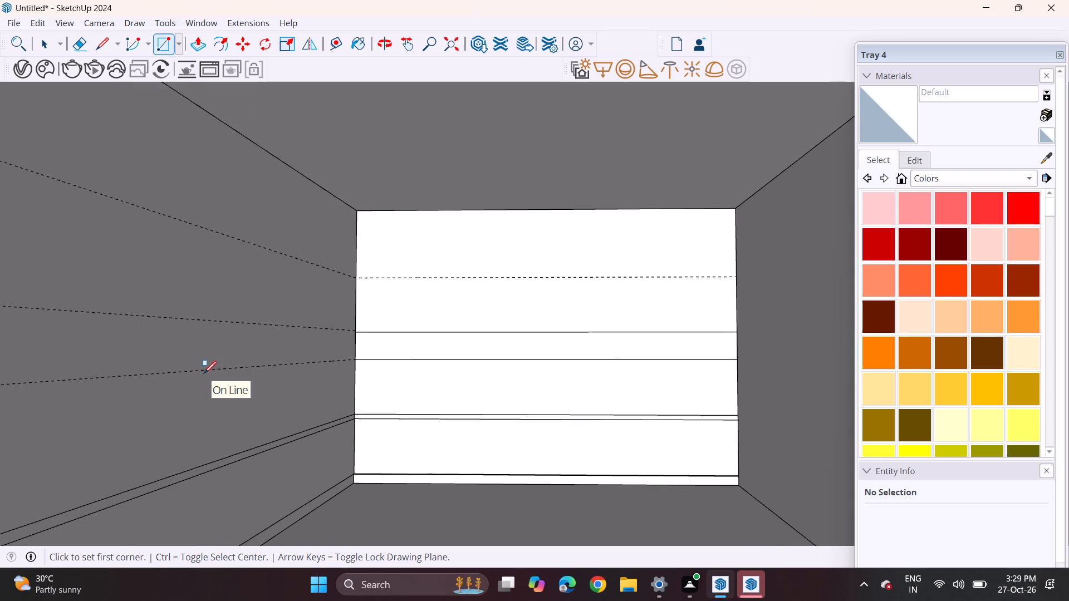
scroll(183, 350, "down", 3)
middle_click_drag(183, 350, 222, 352)
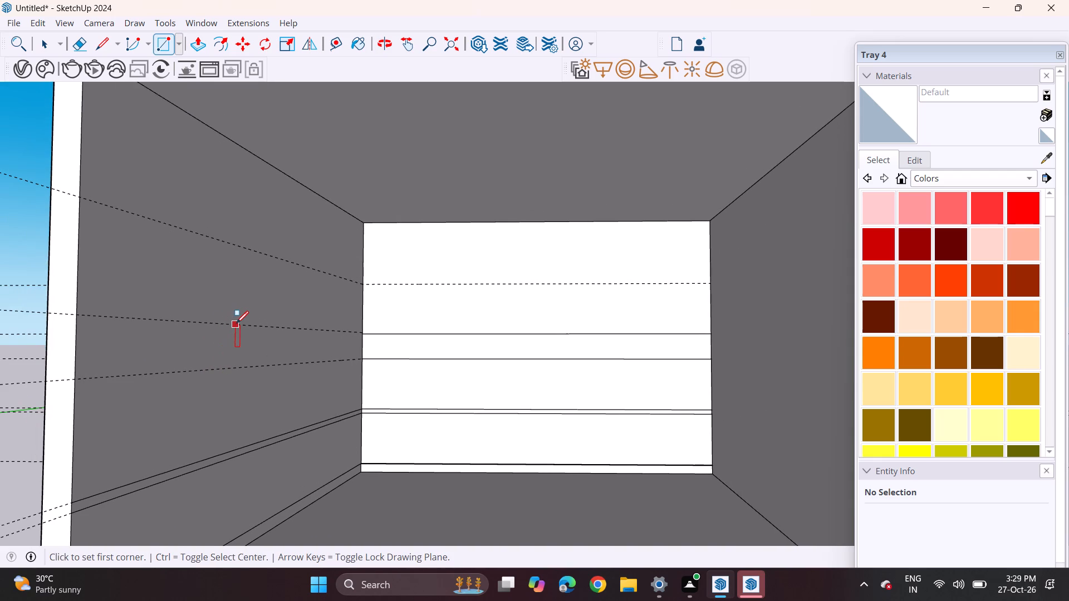
left_click(251, 323)
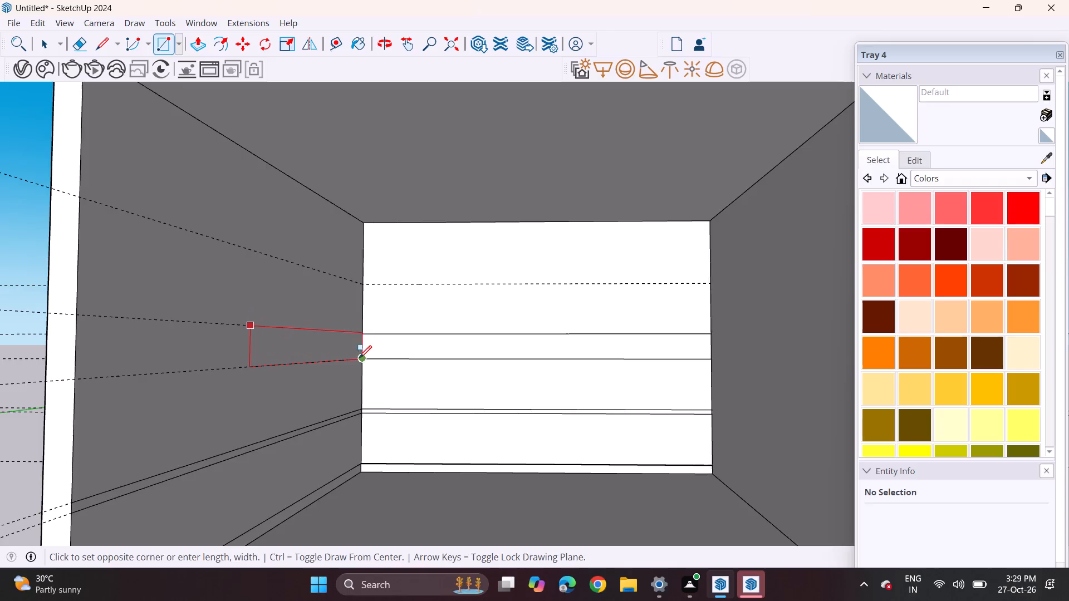
left_click(362, 358)
Draw rectangles up to the topmost guide, one above the left wall's short rectangle and one across the full back wall.
scroll(379, 327, "up", 1)
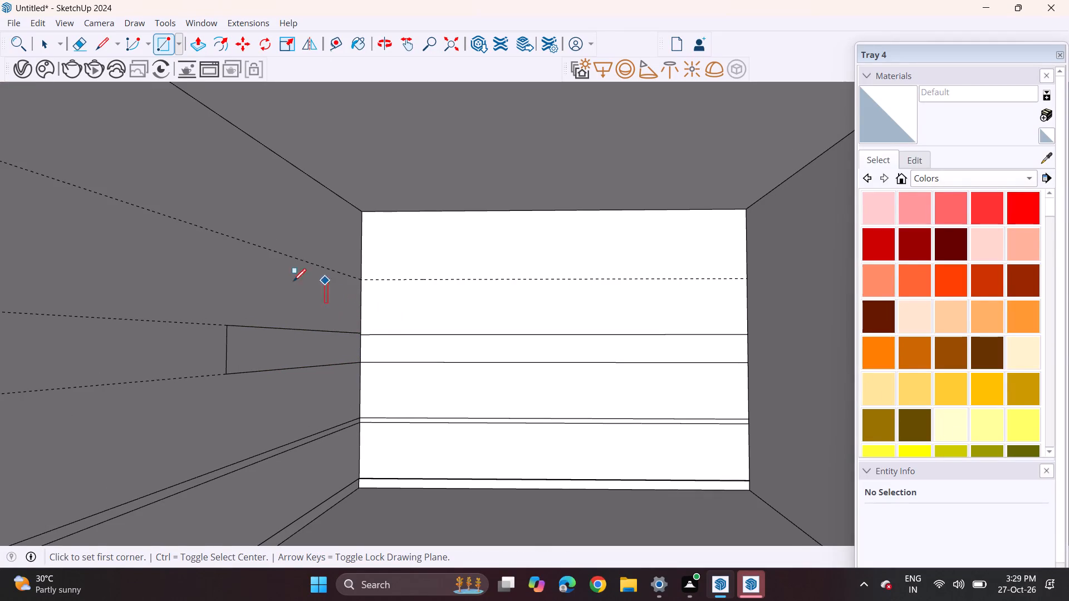
left_click(226, 326)
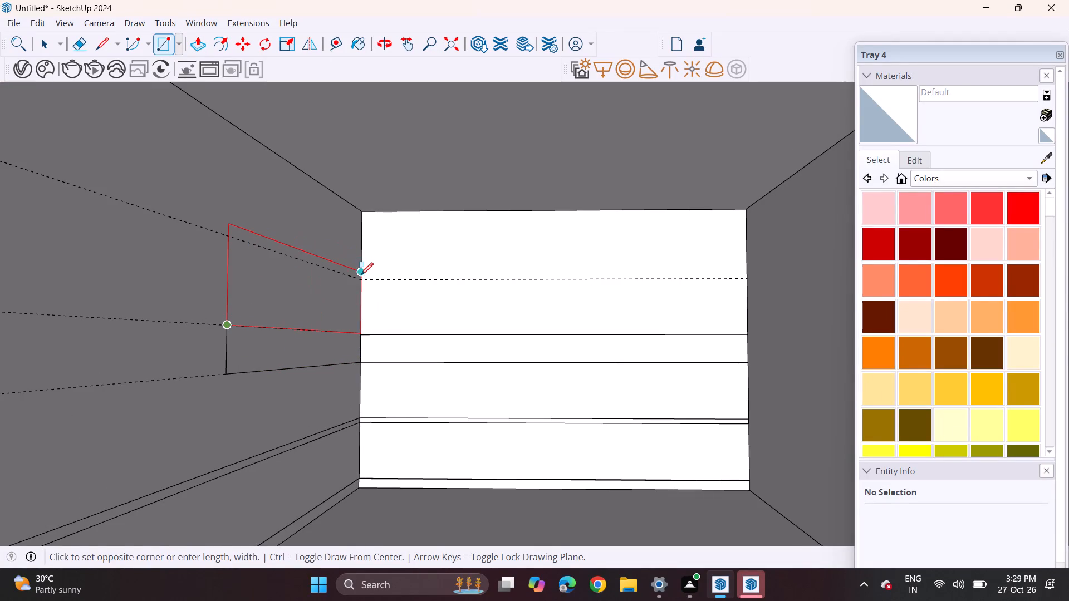
left_click(361, 280)
left_click(366, 278)
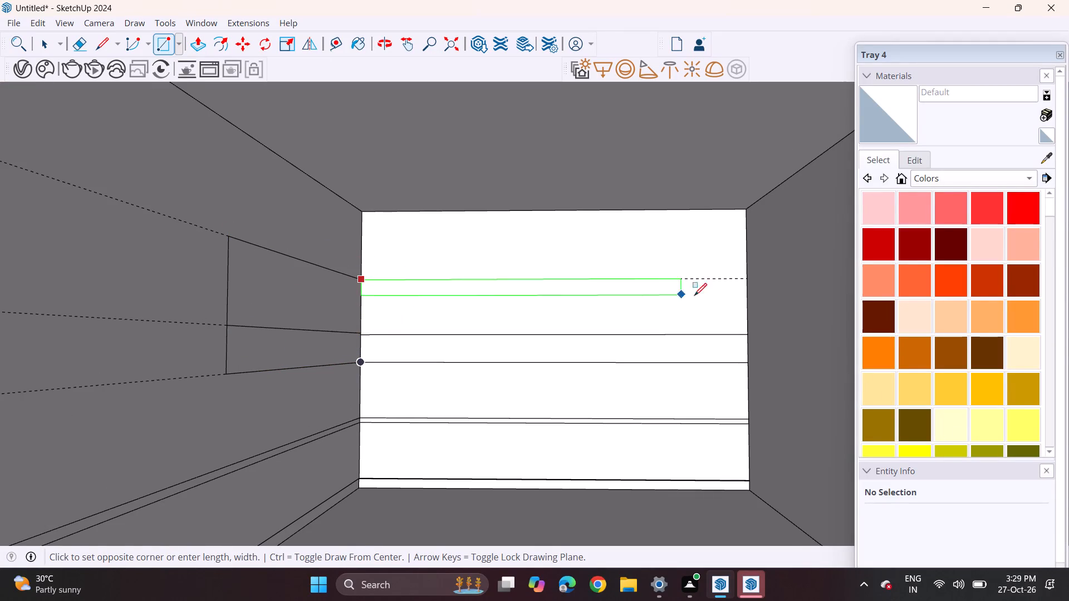
left_click(744, 332)
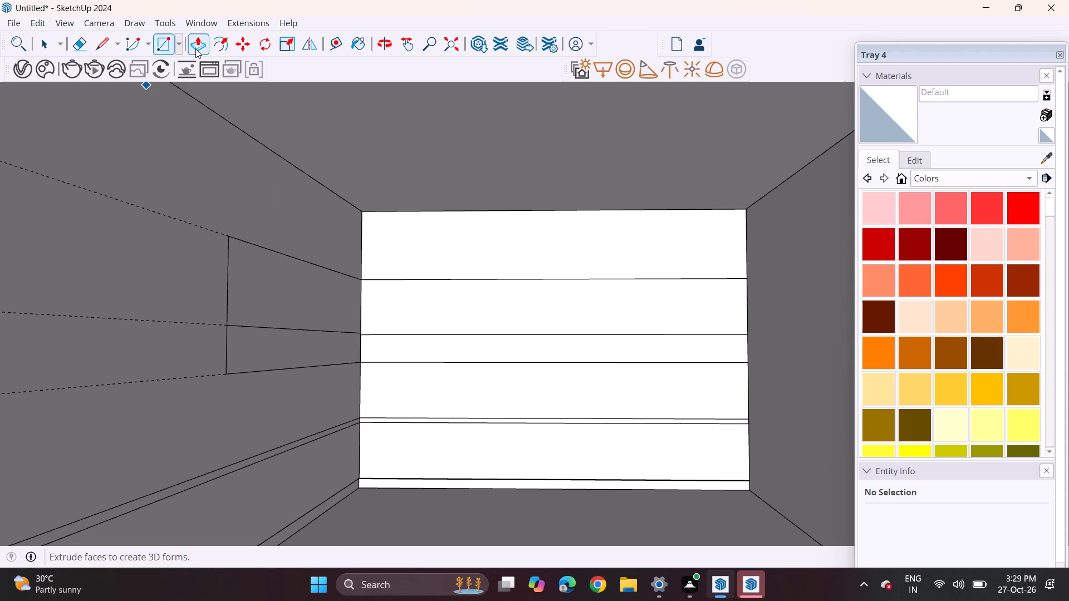
Add guide lines slightly above the topmost rectangles on the left and back walls, meeting at the corner.
left_click(335, 50)
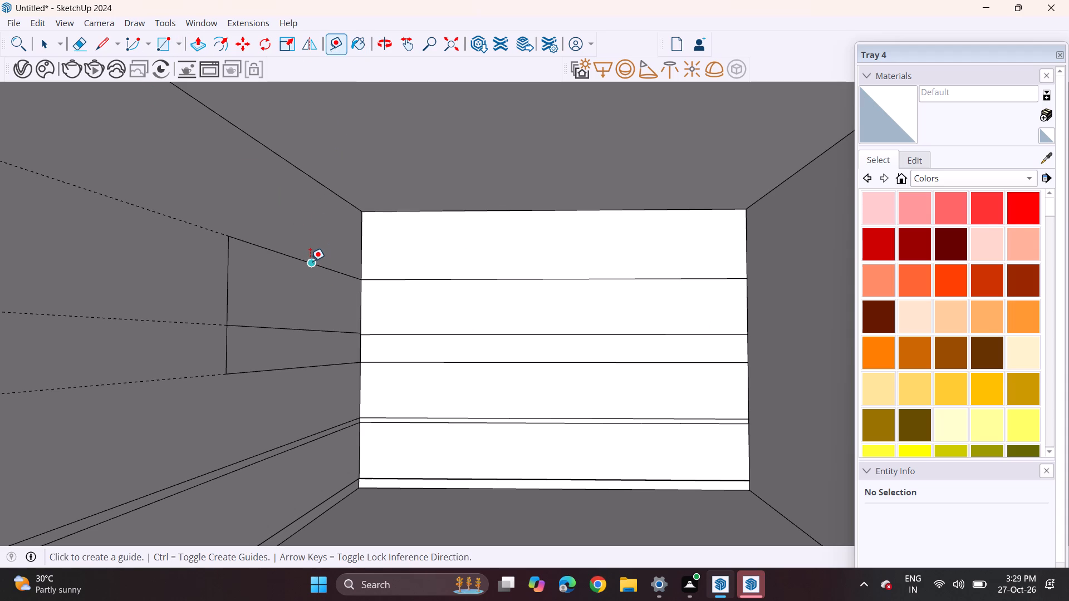
left_click(310, 261)
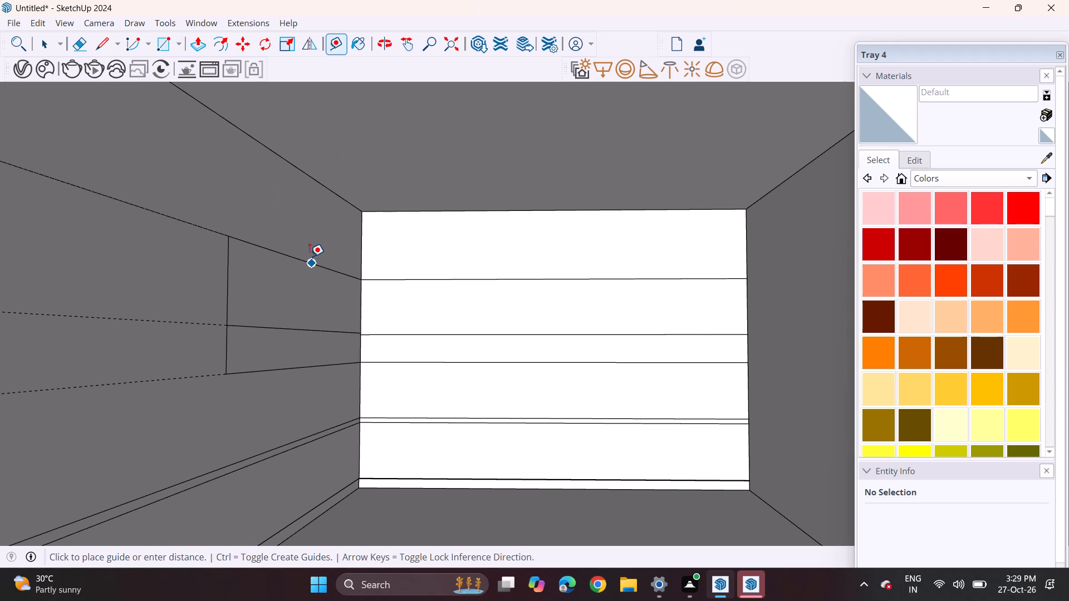
scroll(310, 253, "up", 4)
left_click(307, 260)
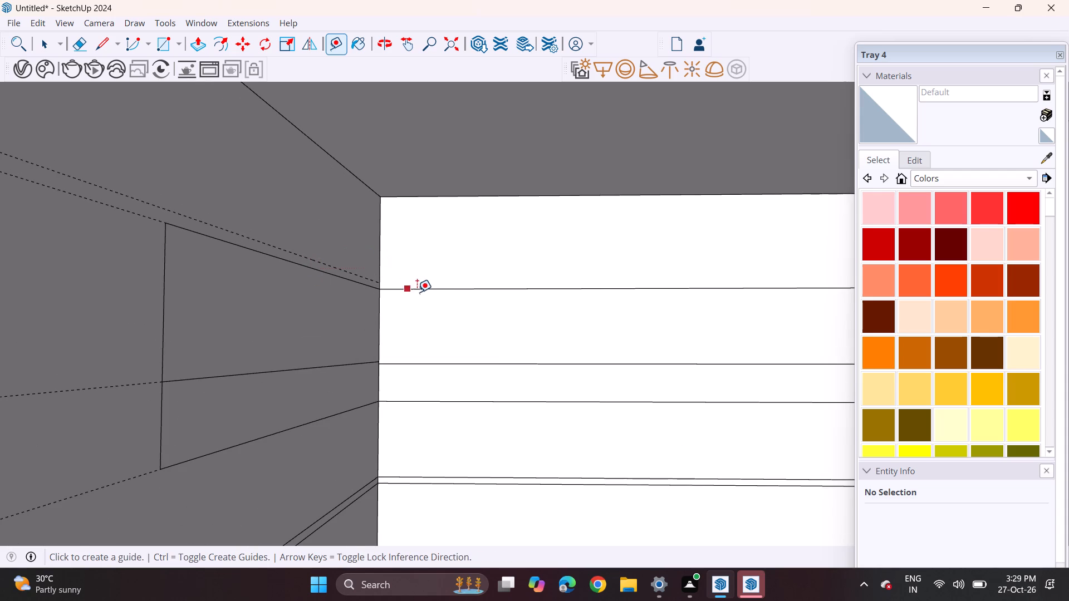
left_click(431, 289)
left_click(376, 280)
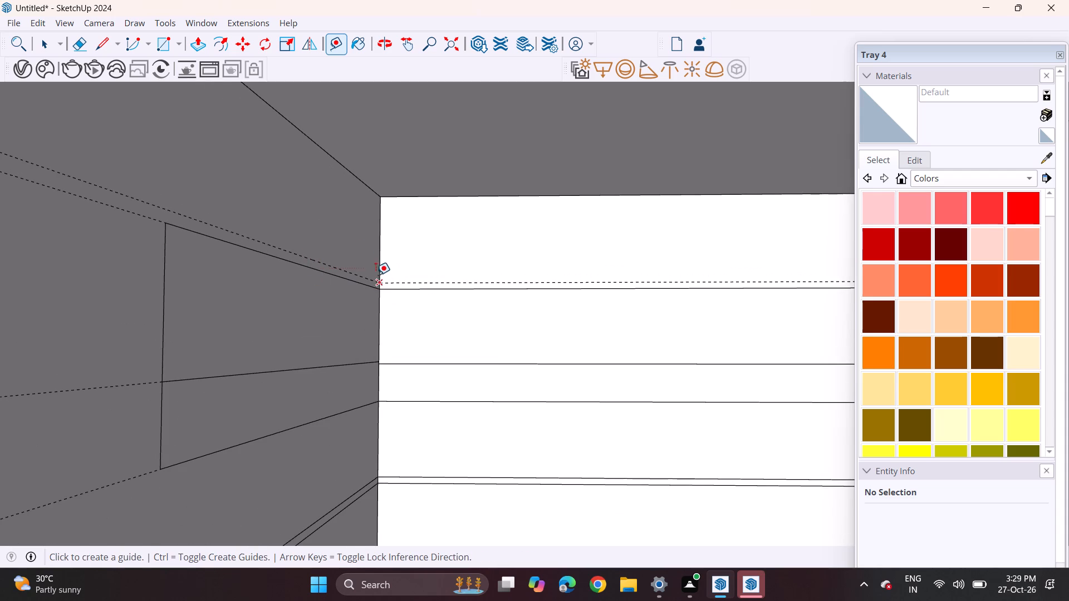
scroll(339, 235, "down", 4)
Draw thin rectangles between the topmost edges and the new guides, above the left wall's short rectangle and across the back wall.
left_click(158, 44)
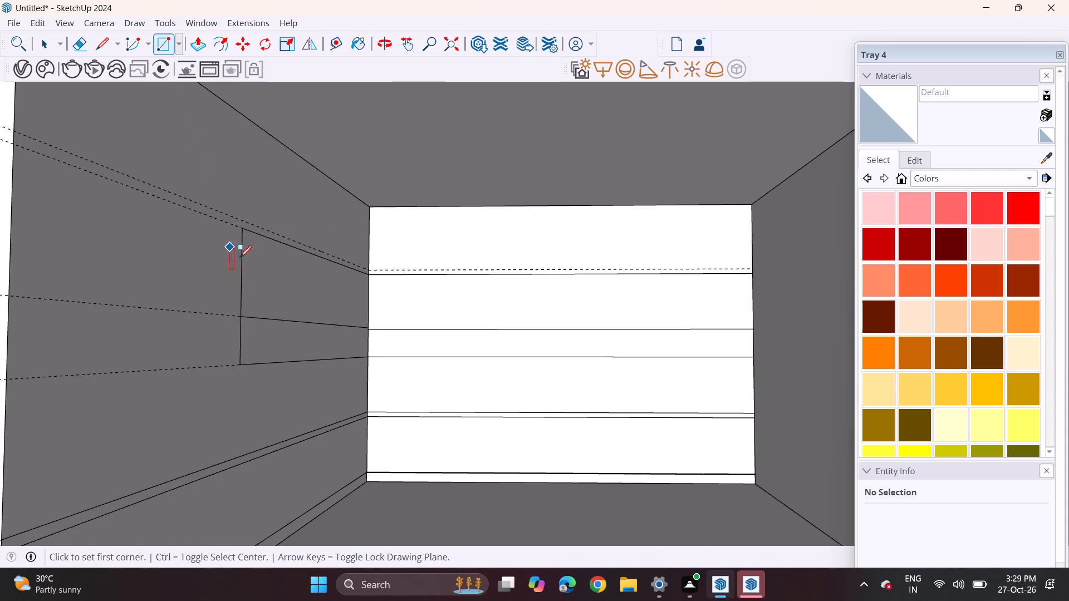
left_click(244, 229)
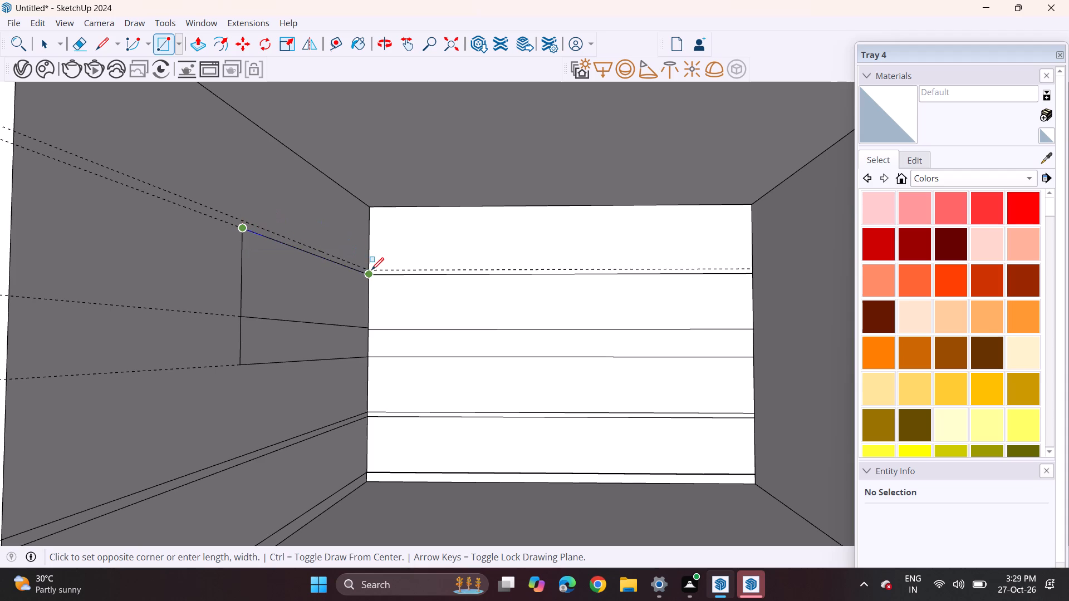
scroll(368, 269, "up", 3)
scroll(368, 269, "down", 1)
scroll(368, 269, "up", 4)
left_click(369, 268)
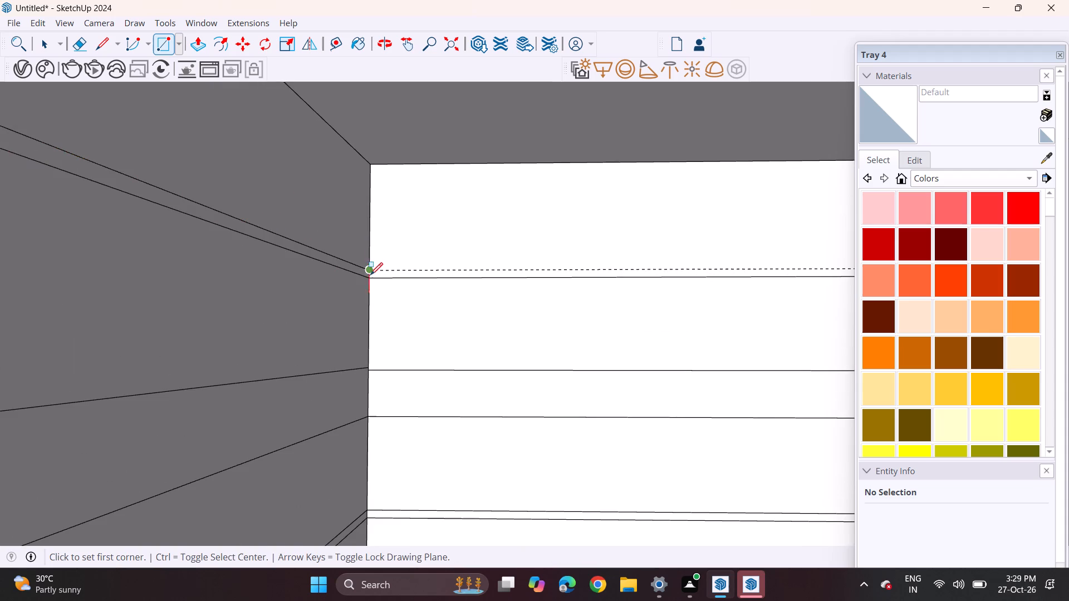
scroll(375, 283, "down", 2)
scroll(375, 283, "up", 1)
scroll(375, 283, "down", 3)
left_click(375, 283)
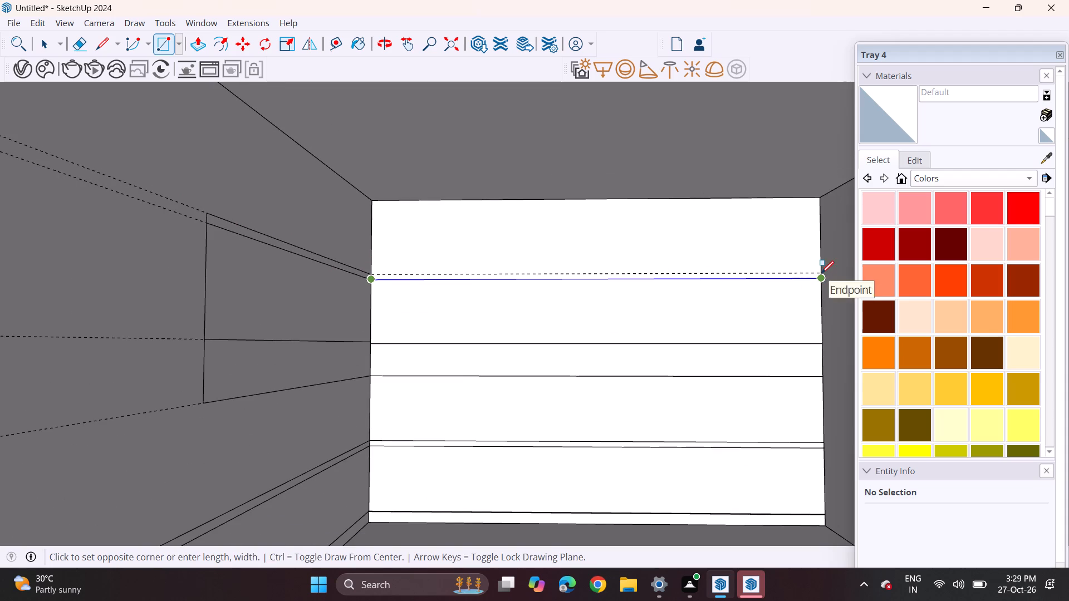
scroll(823, 273, "down", 1)
scroll(823, 273, "up", 6)
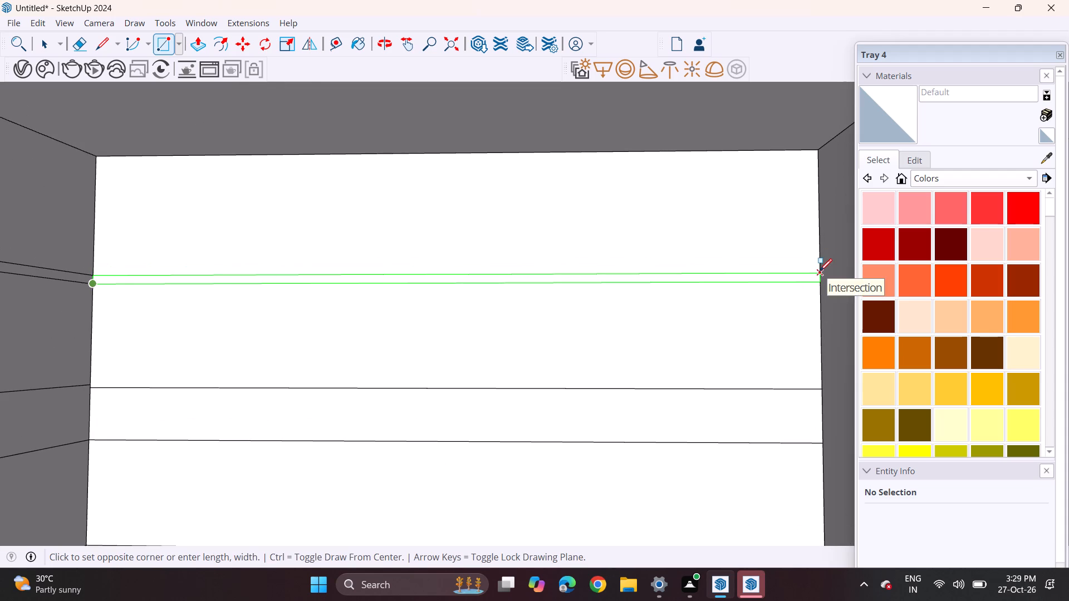
left_click(820, 271)
Examine the outlined bands on the back and left walls from different angles.
scroll(420, 226, "down", 2)
scroll(418, 226, "up", 1)
scroll(416, 226, "down", 2)
scroll(414, 227, "up", 1)
scroll(414, 228, "down", 7)
middle_click_drag(309, 270, 375, 270)
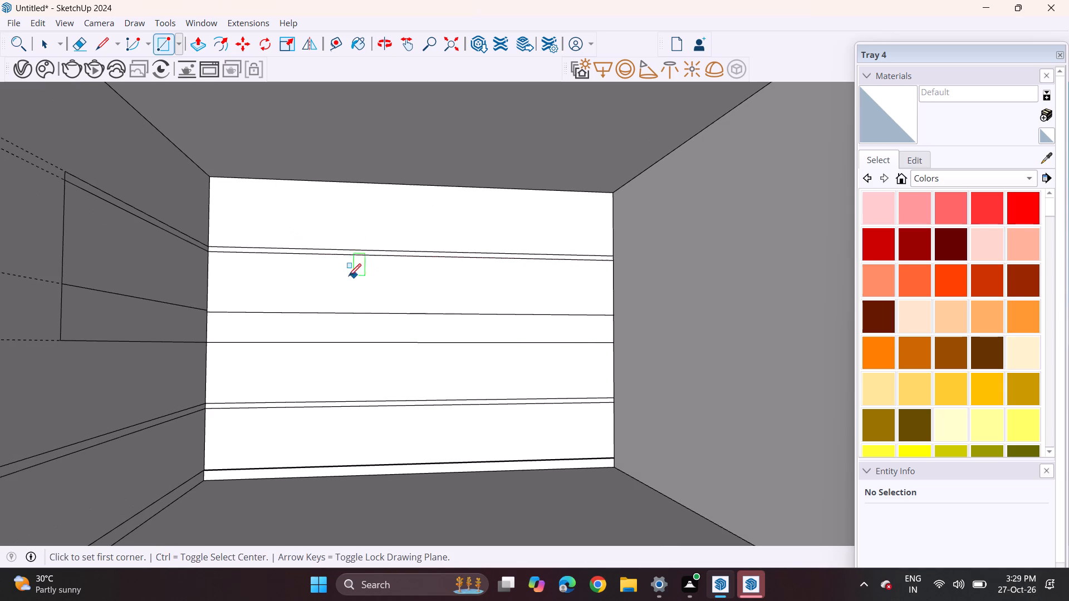
middle_click_drag(332, 283, 454, 299, "shift")
middle_click_drag(452, 299, 330, 312)
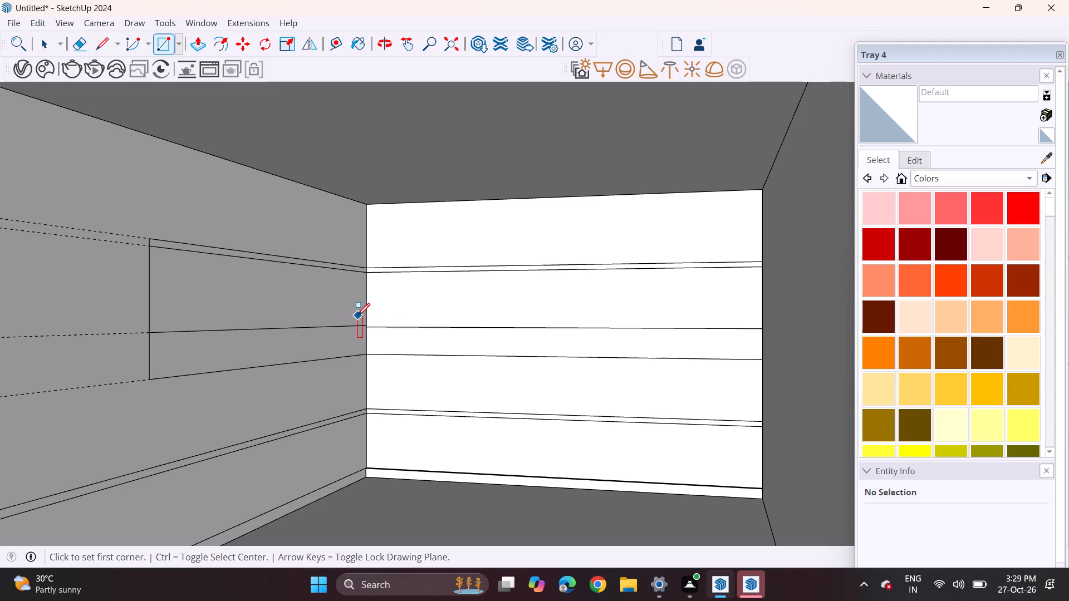
Pull the back wall's topmost face and the thin bands on the back and left walls out 2' with Push/Pull.
key("space")
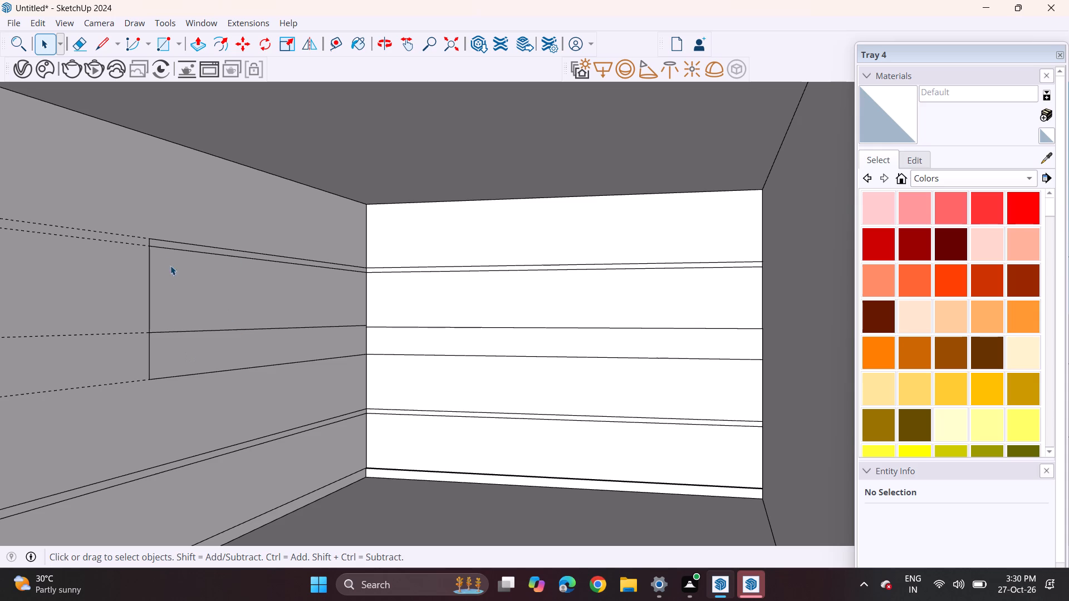
left_click(192, 42)
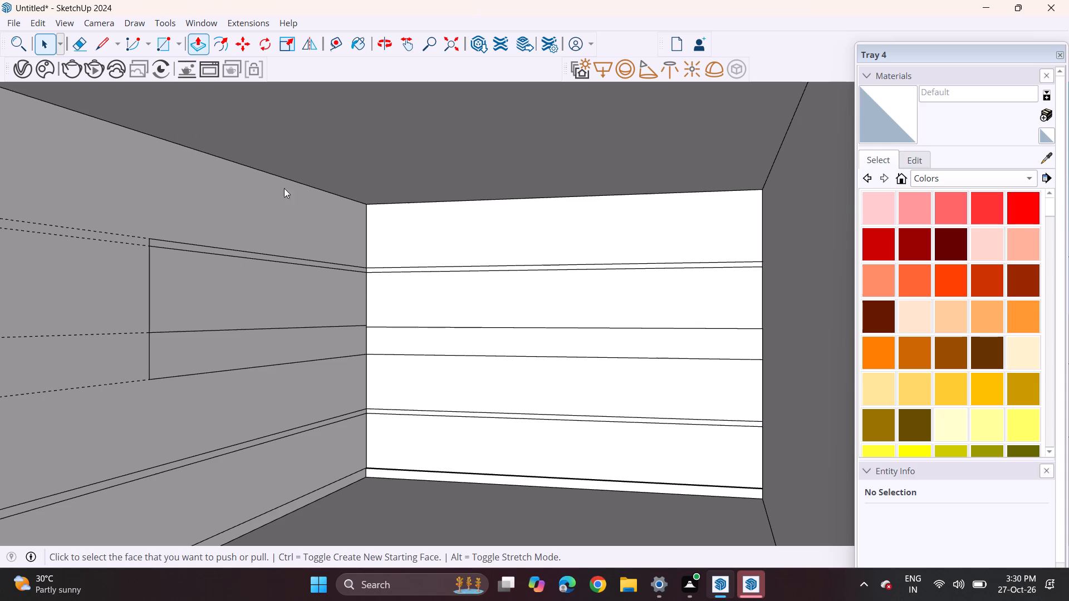
left_click(422, 243)
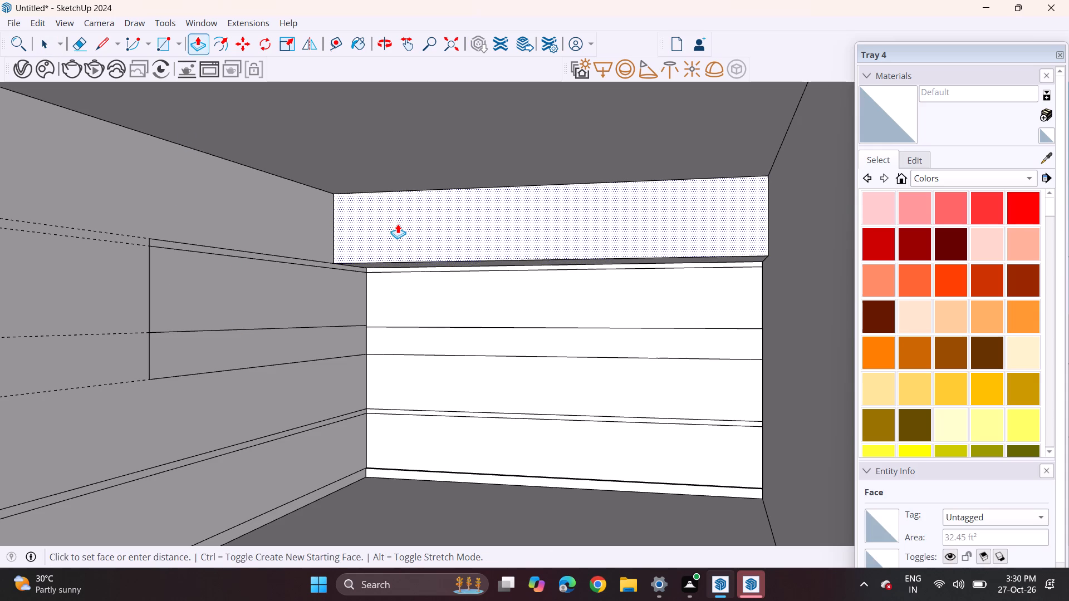
type("2'")
key("Return")
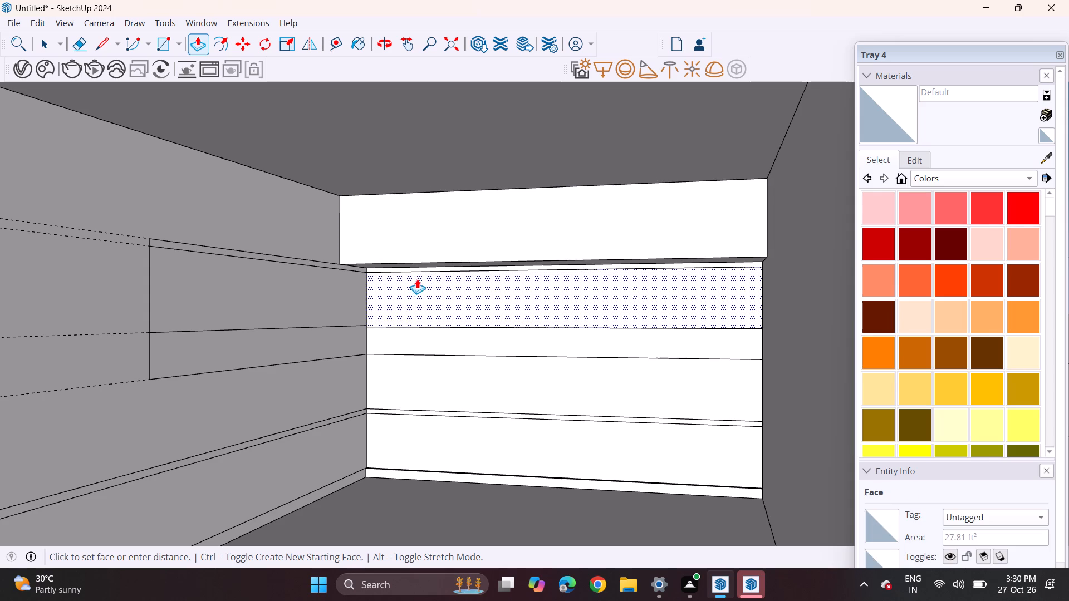
double_click(424, 269)
double_click(314, 262)
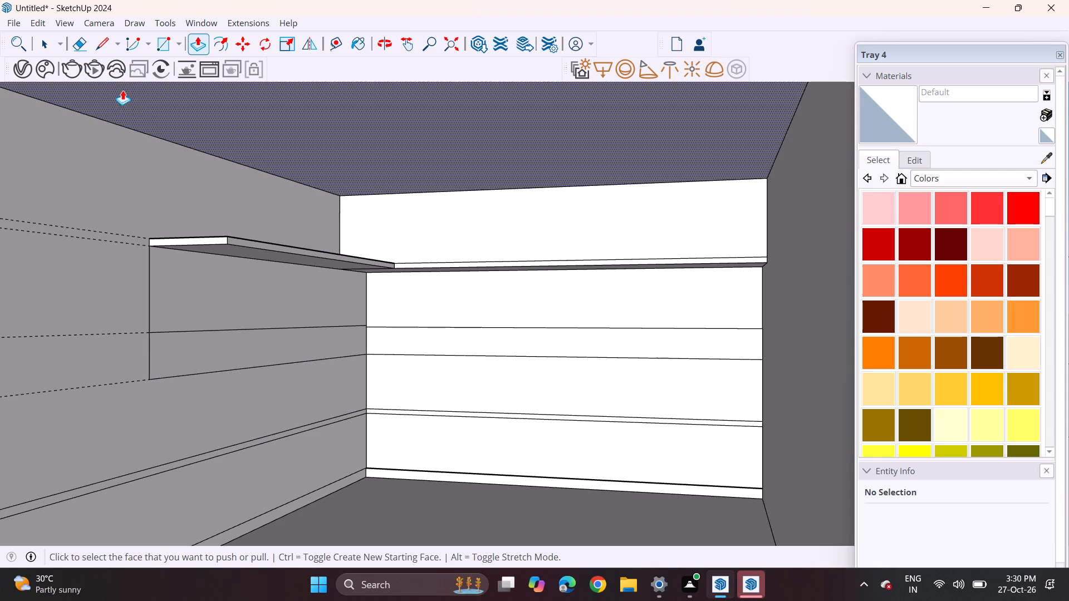
Draw a vertical line from the left wall's thin band up to the ceiling, and pull the enclosed upper face out flush with the band.
left_click(101, 52)
left_click(148, 236)
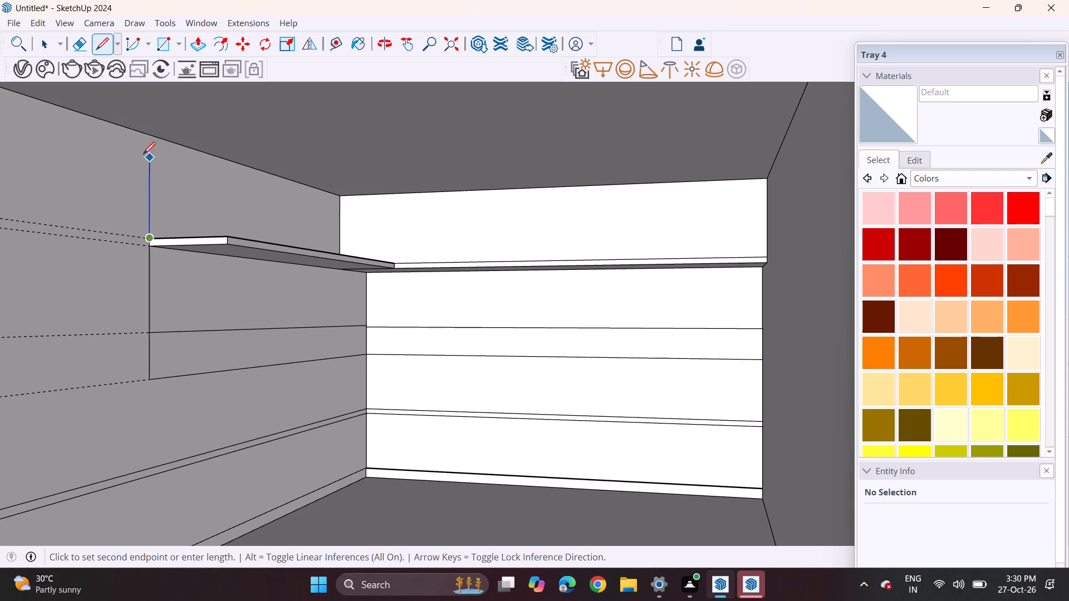
left_click(150, 137)
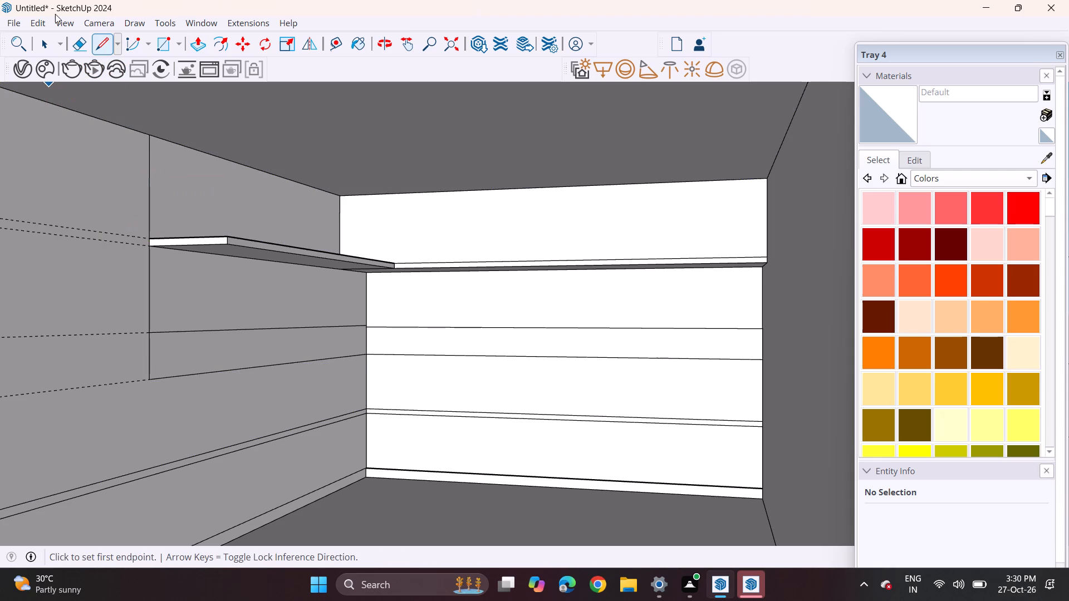
left_click(197, 41)
left_click(202, 185)
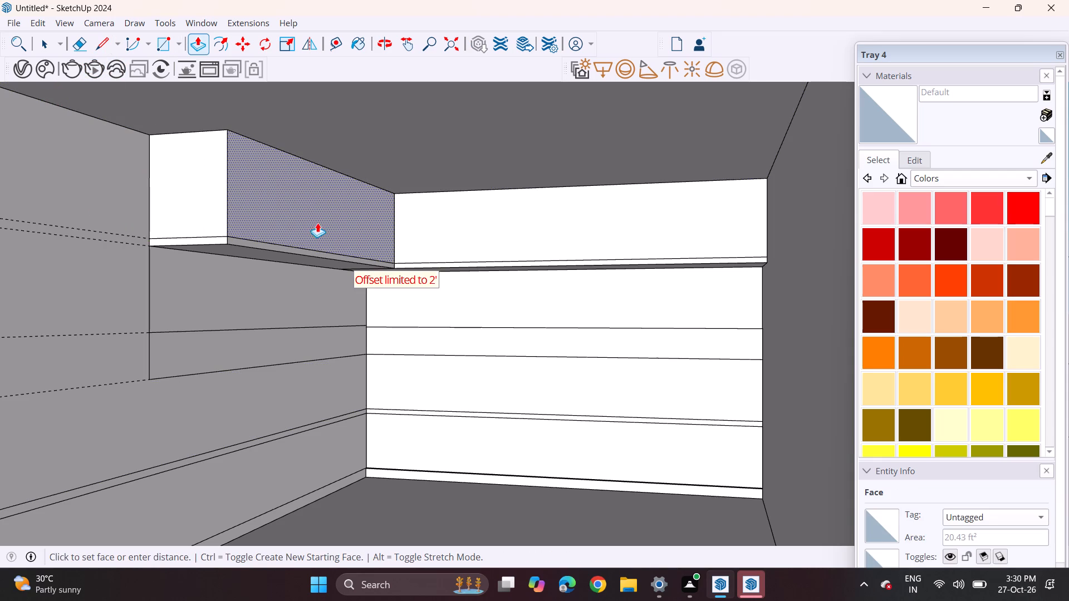
left_click(346, 228)
Pull the thin bands on the left and back walls slightly further out, past the upper blocks.
middle_click_drag(473, 293, 497, 244)
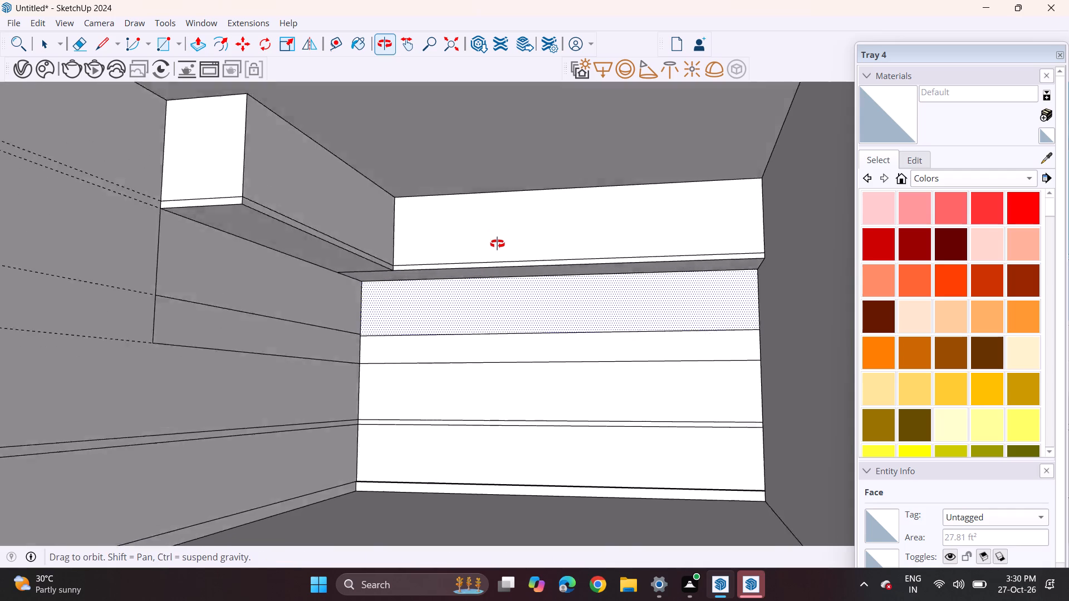
middle_click_drag(497, 244, 502, 304)
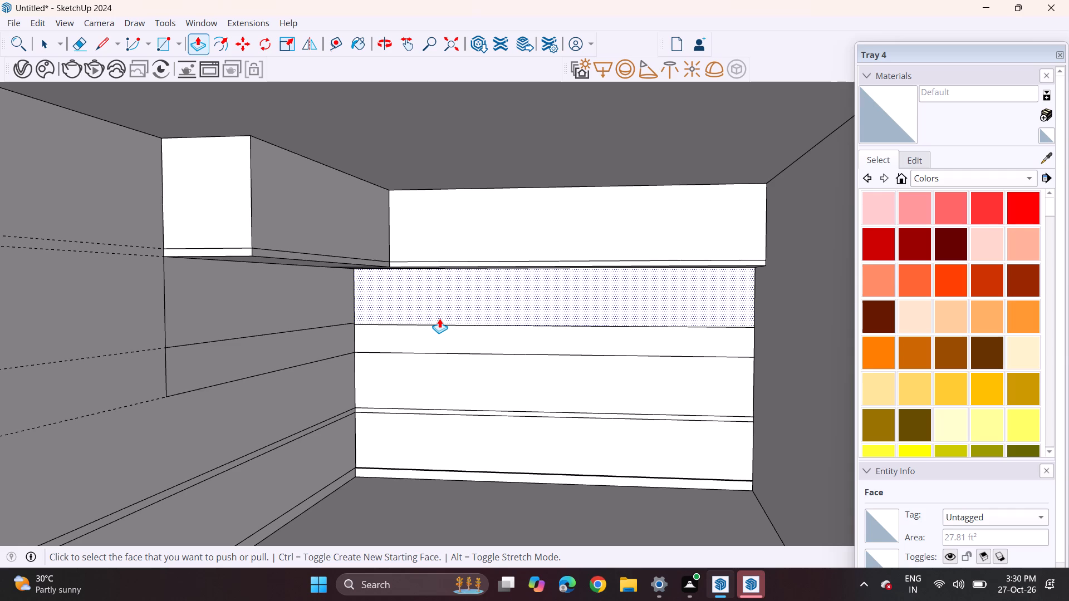
scroll(433, 277, "up", 5)
scroll(334, 251, "up", 6)
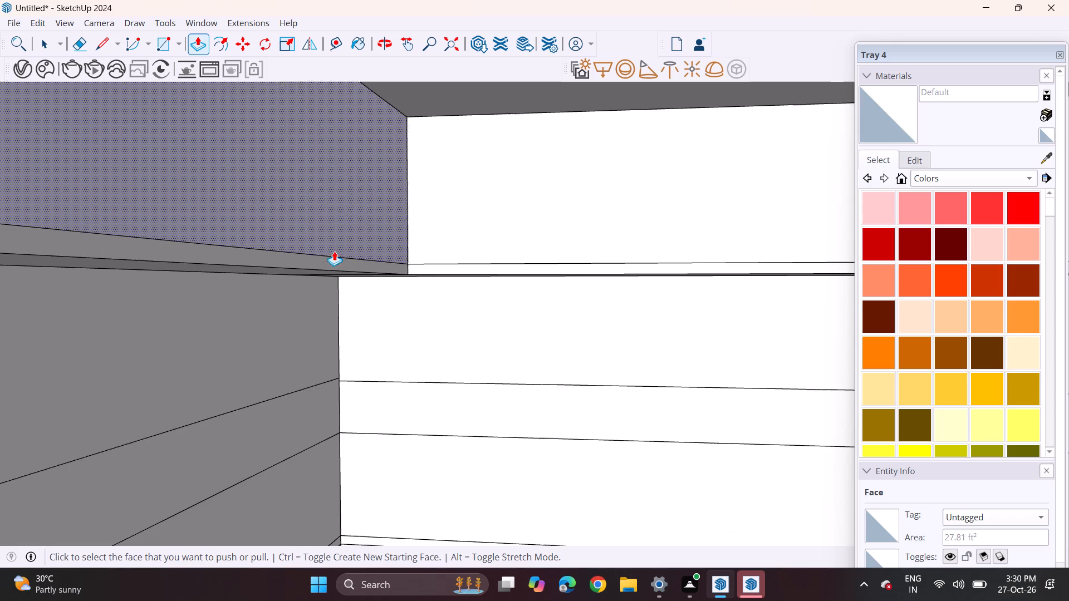
left_click(323, 262)
left_click(347, 261)
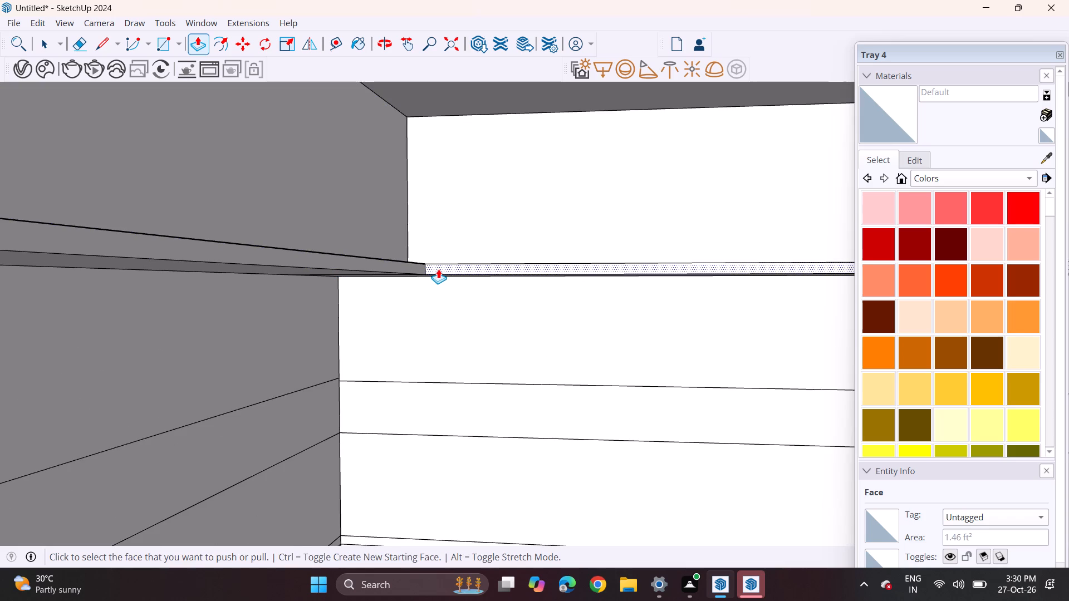
double_click(438, 269)
Pull the bands directly below the thin ledge on the back and left walls out 1'8.
scroll(429, 274, "down", 5)
scroll(421, 317, "up", 1)
scroll(421, 322, "down", 4)
middle_click_drag(413, 351, 421, 324)
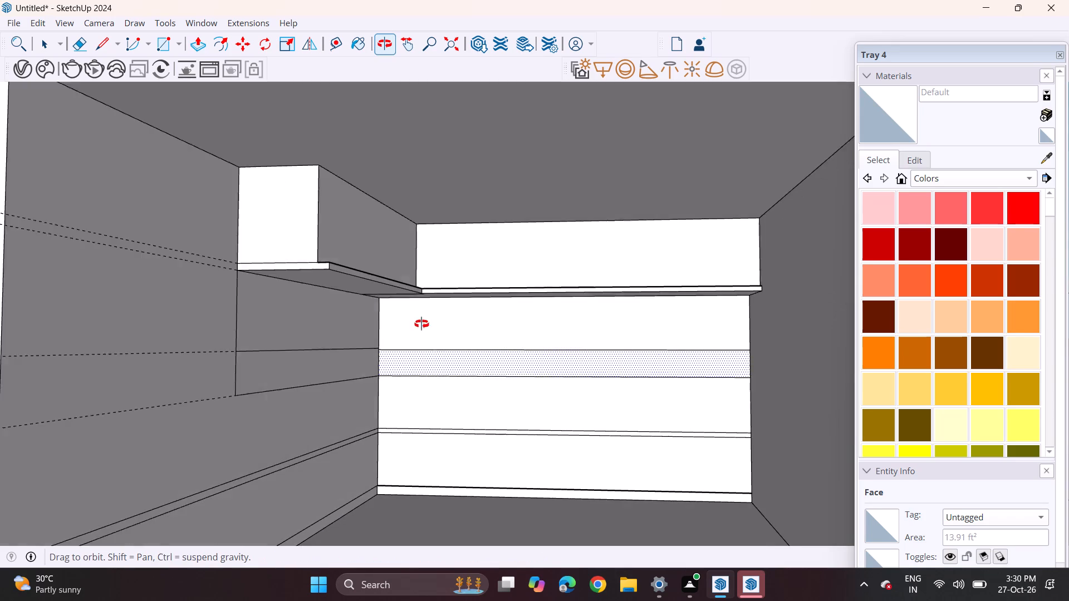
middle_click_drag(421, 324, 408, 355)
left_click(419, 327)
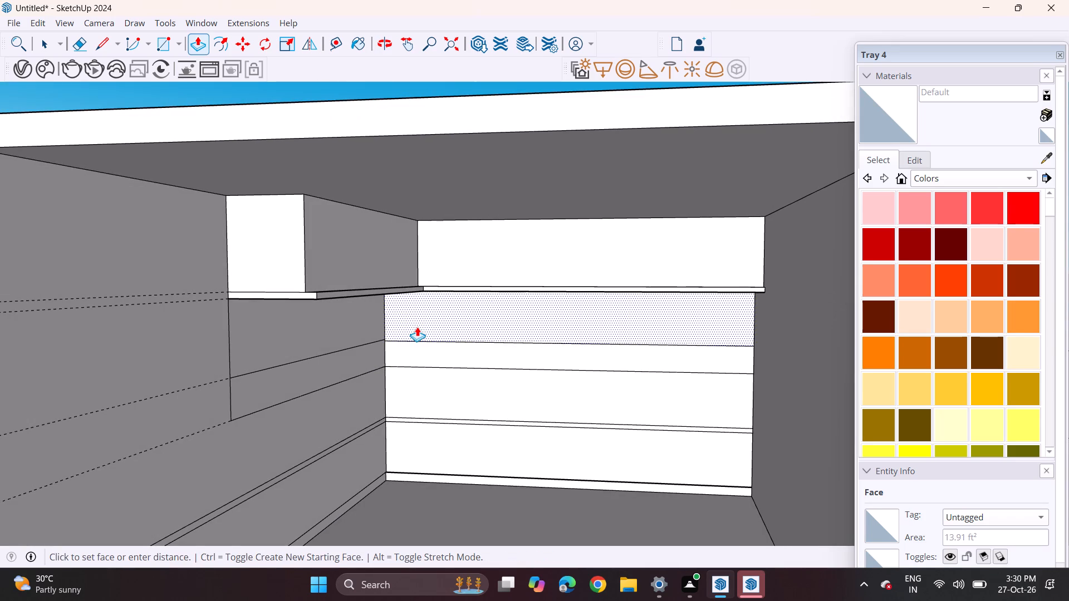
key("1")
type("'8")
key("Return")
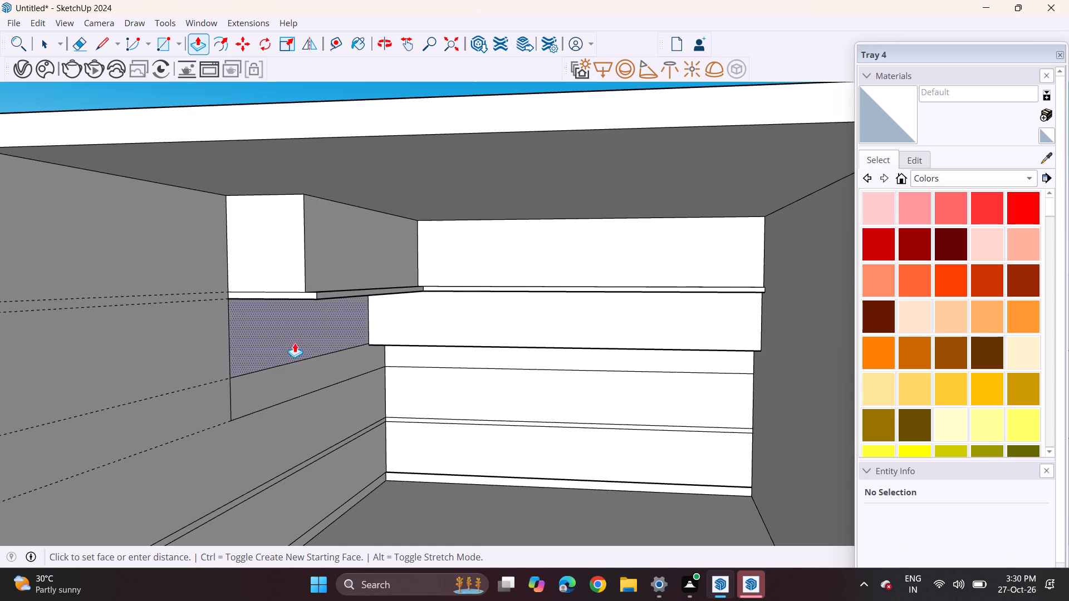
double_click(286, 339)
Pull the narrower bands below on the left and back walls out flush with the blocks above them.
middle_click_drag(381, 374, 390, 328)
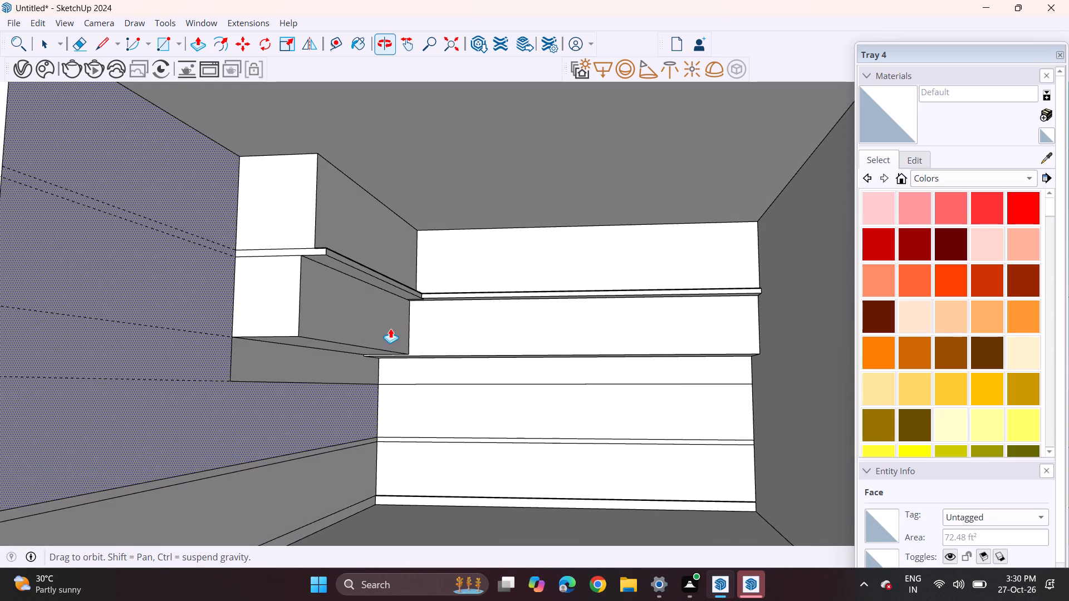
scroll(364, 357, "up", 4)
left_click(331, 383)
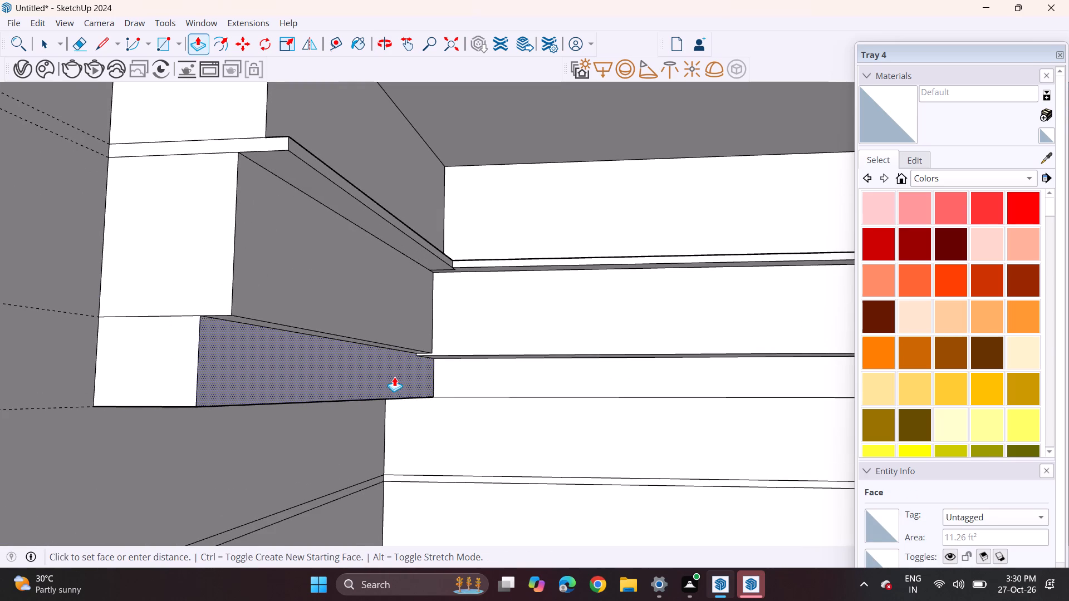
left_click(332, 329)
double_click(480, 364)
Draw a full-height rectangle near the middle of the back wall's narrow lower band, between its bottom and top edges.
middle_click_drag(516, 357, 523, 359)
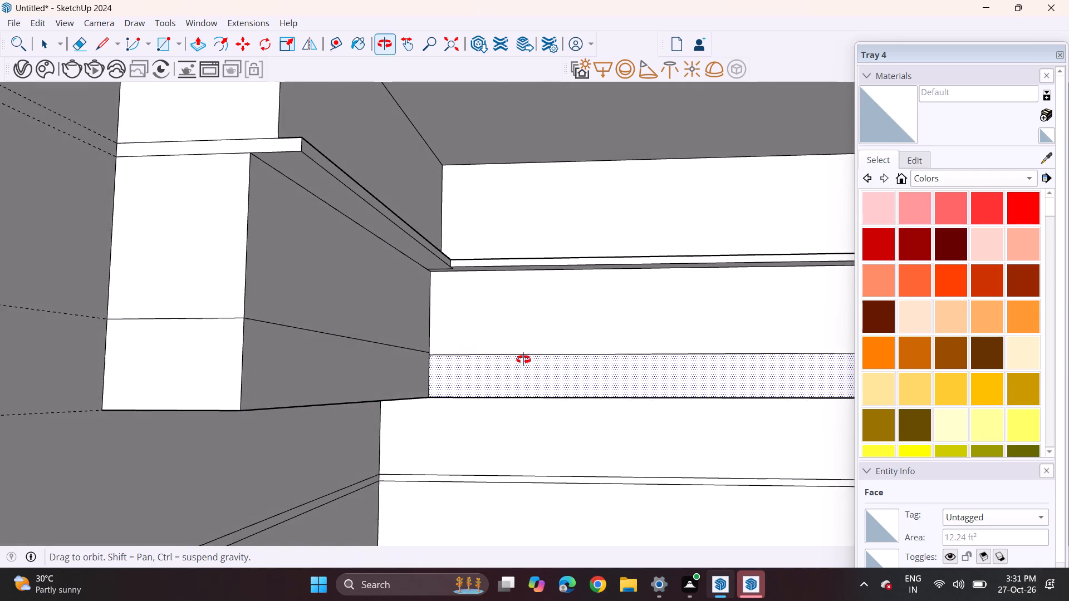
middle_click_drag(523, 359, 533, 387)
scroll(421, 287, "up", 1)
left_click(165, 42)
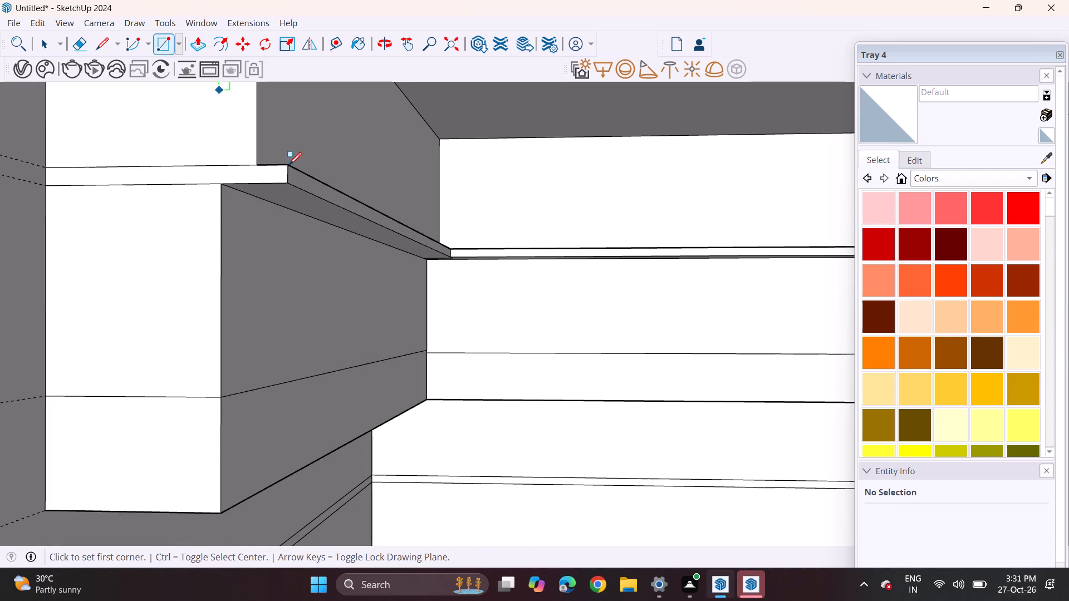
middle_click_drag(658, 361, 467, 346)
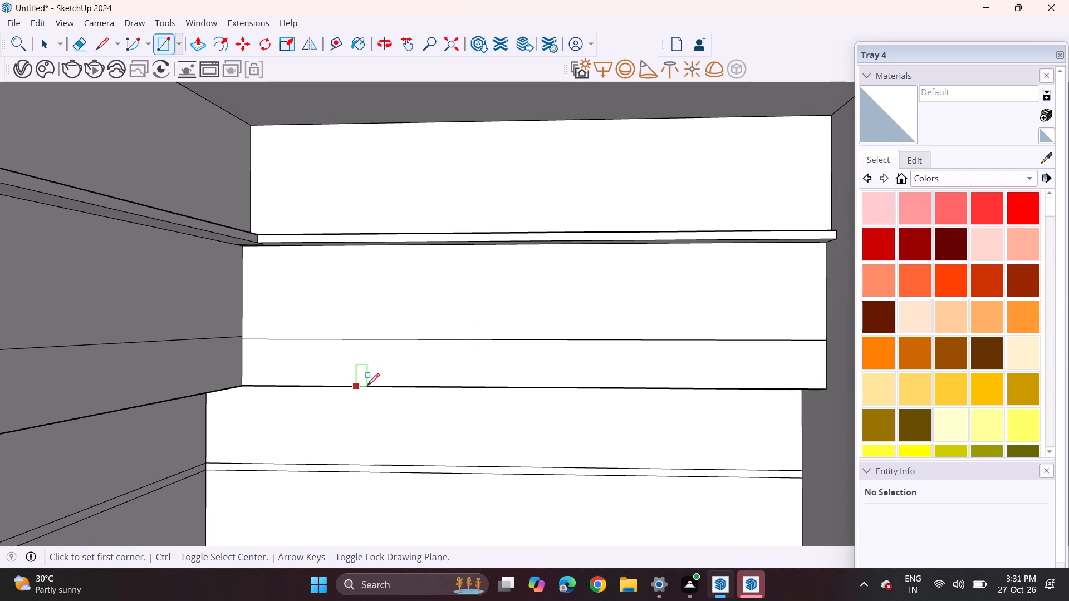
left_click(398, 385)
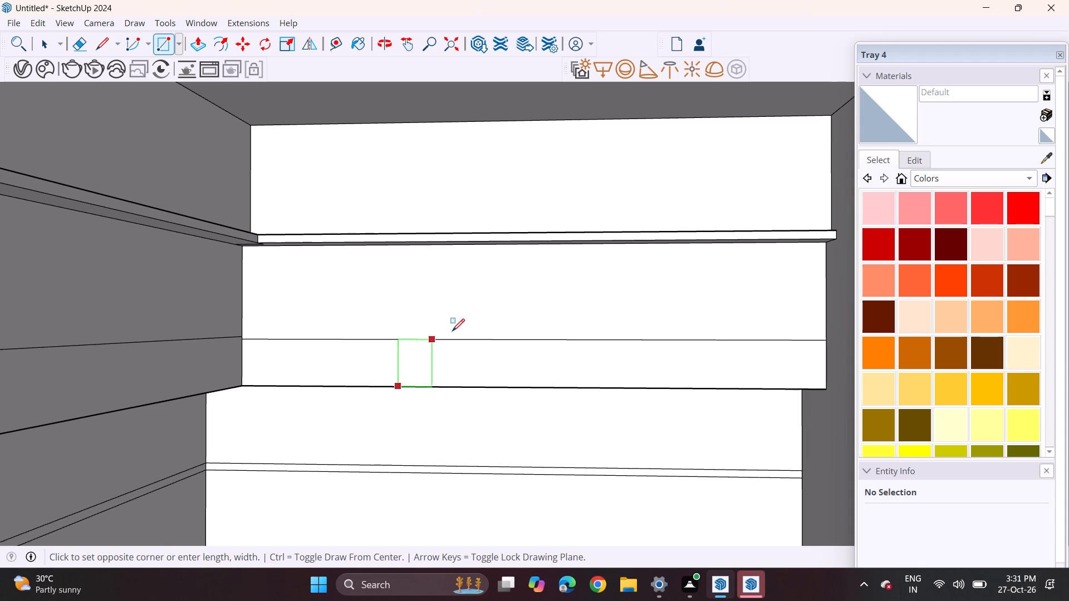
left_click(552, 340)
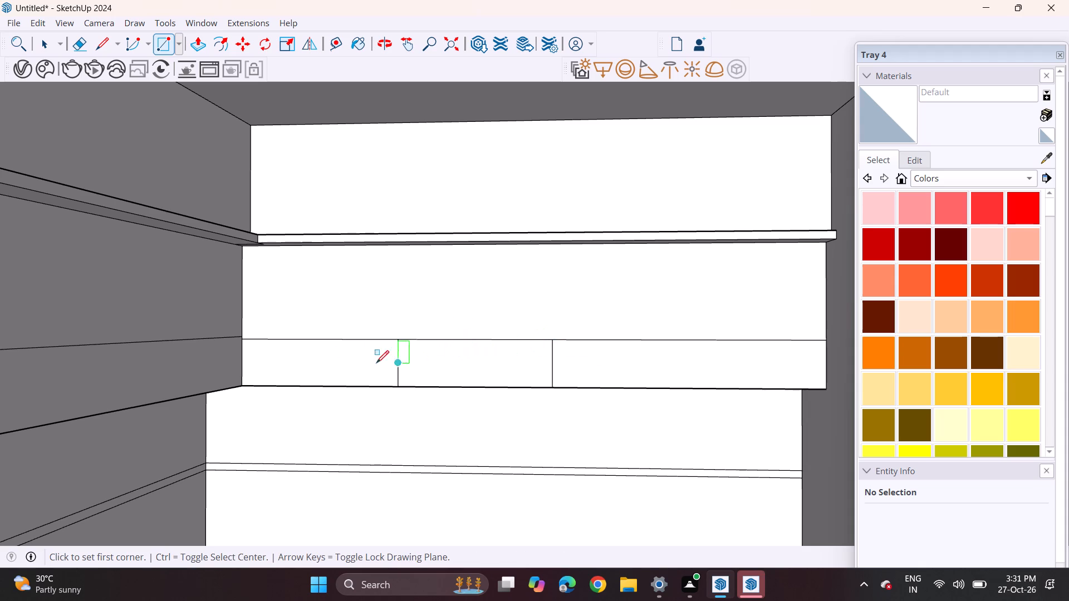
Start moving the vertical corner edge of the back wall's 1'8 block, where it meets the left wall's block.
key("space")
left_click(243, 303)
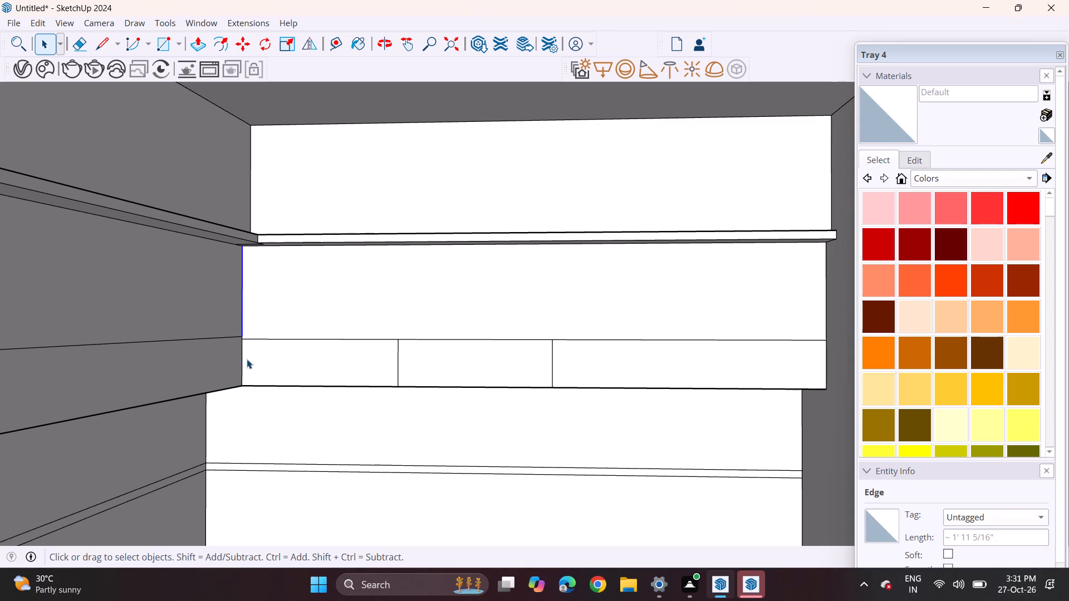
key("m")
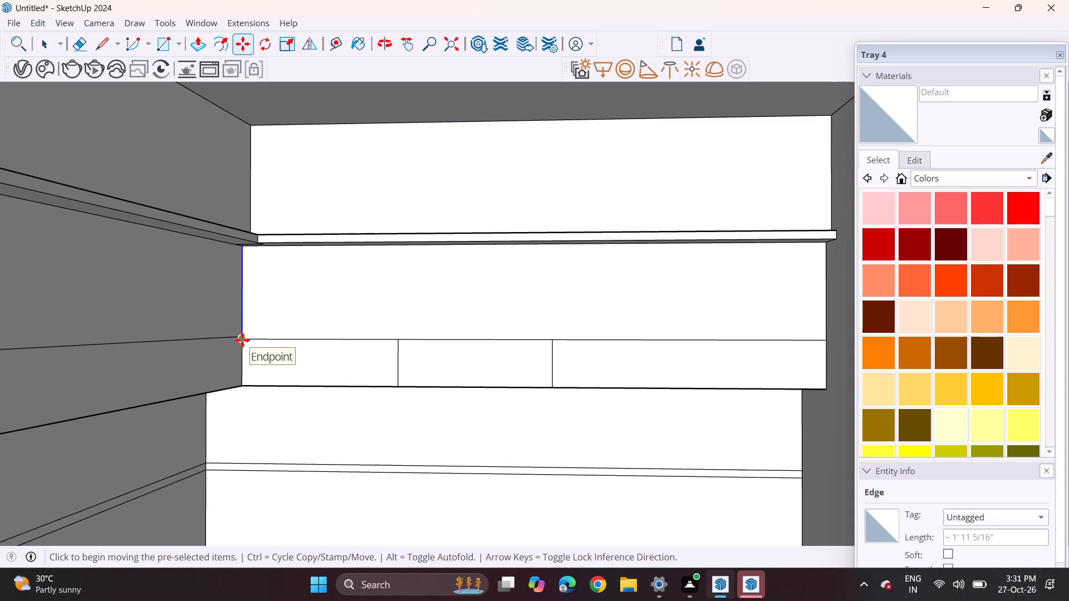
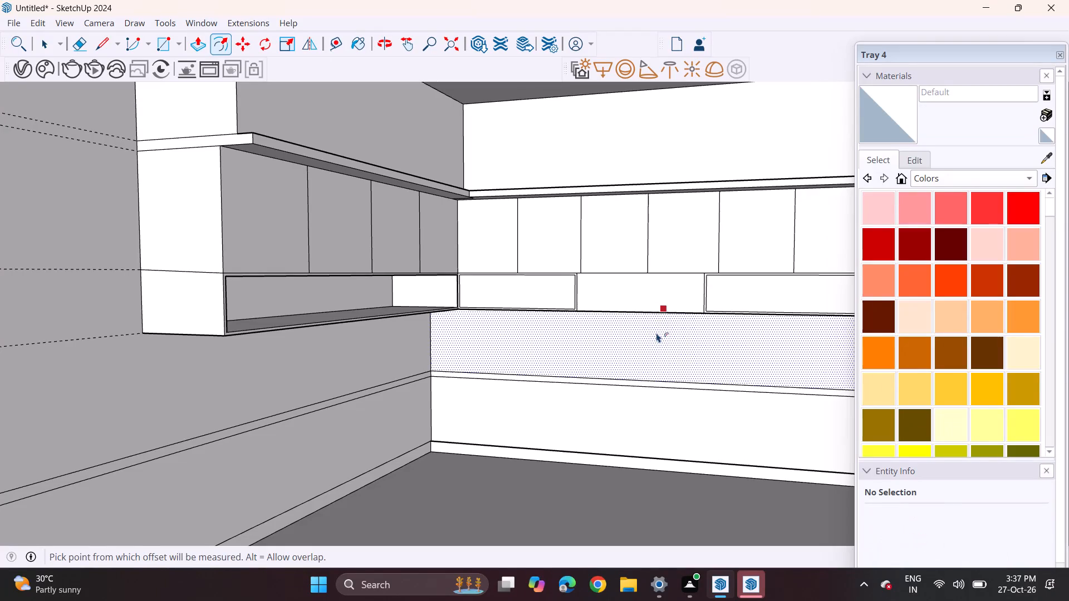
Draw a depth line across the underside of the back wall's lower band, from the first framed panel's inner bottom corner to the wall.
key("space")
middle_click_drag(656, 321, 649, 240)
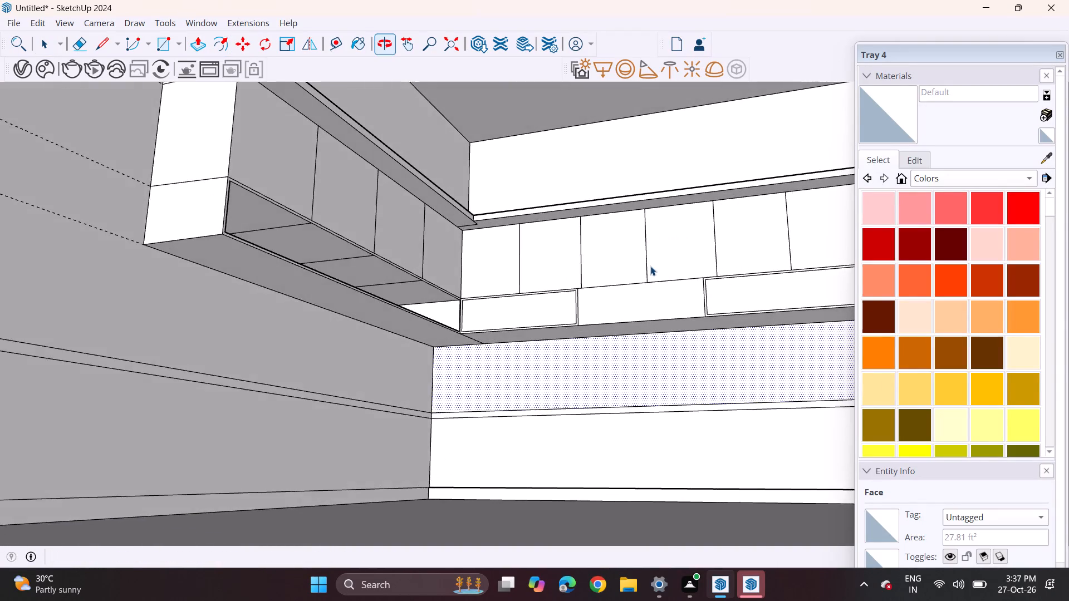
scroll(642, 351, "up", 1)
scroll(640, 346, "down", 1)
scroll(639, 342, "up", 3)
left_click(105, 43)
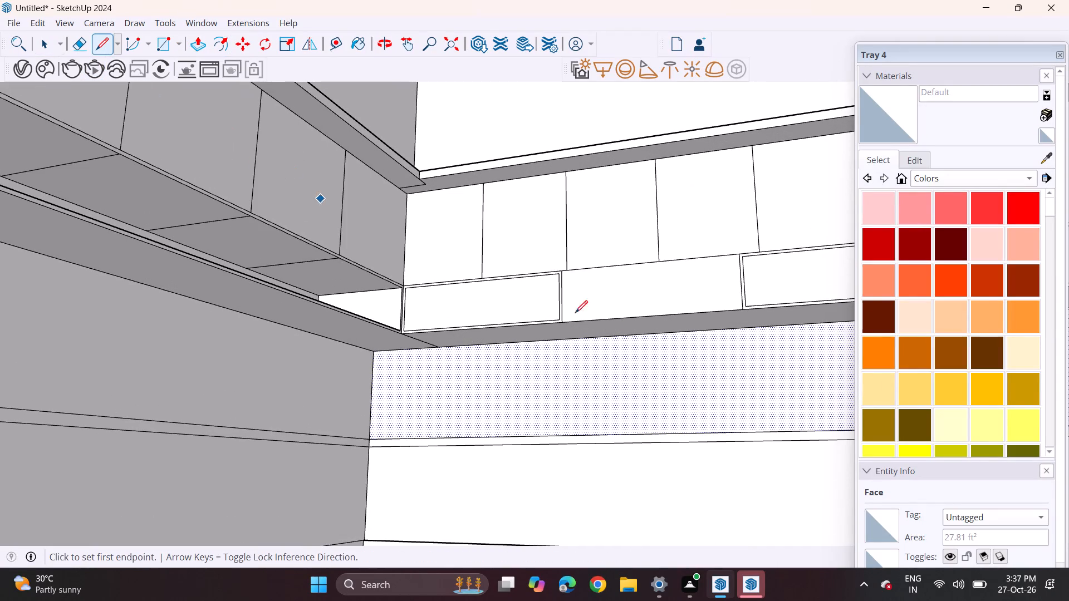
left_click(560, 325)
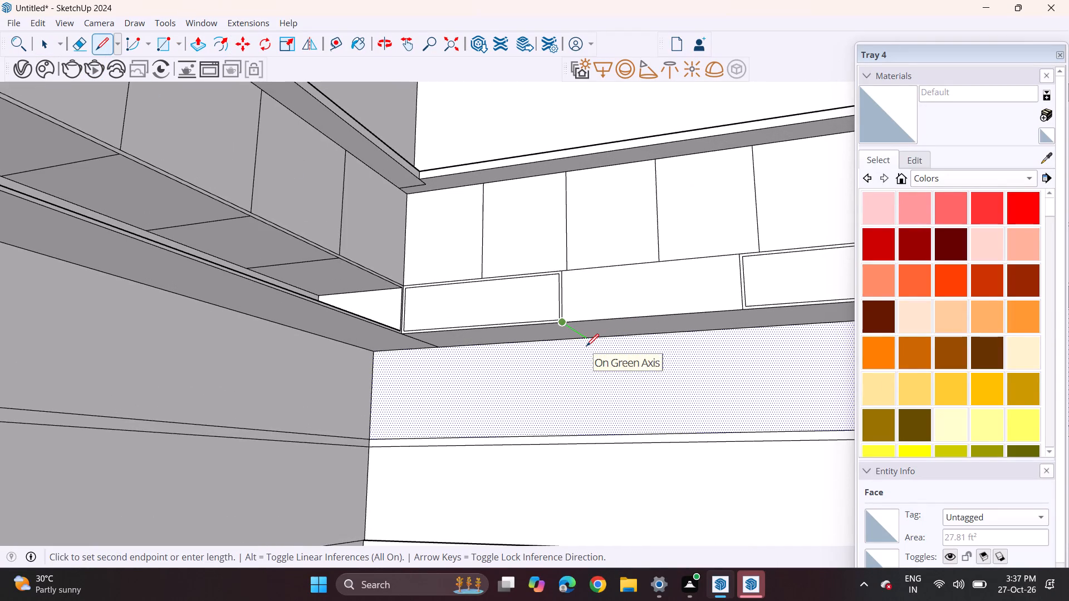
left_click(586, 346)
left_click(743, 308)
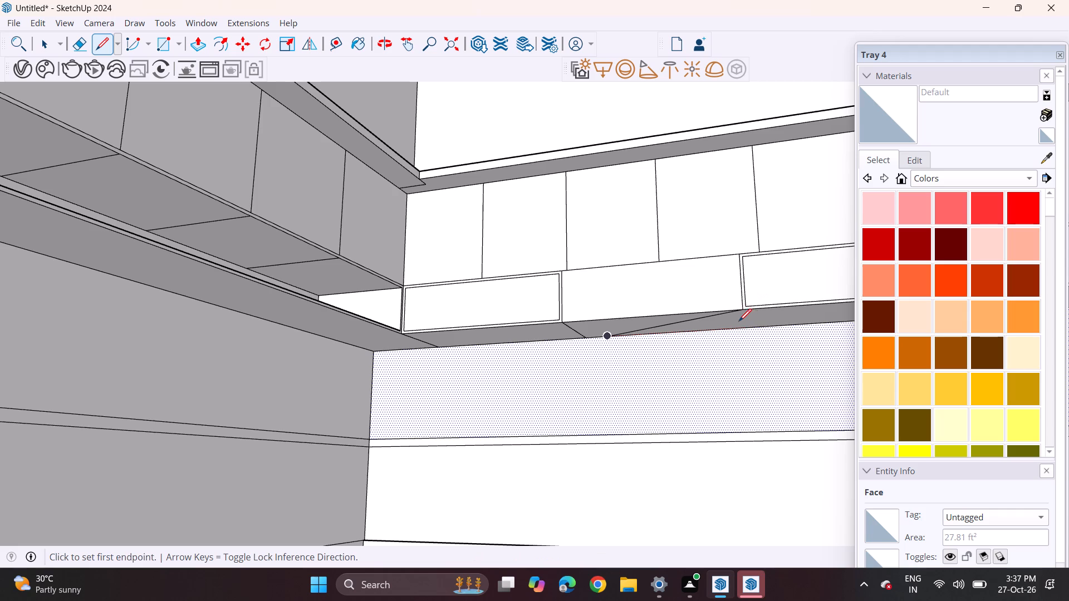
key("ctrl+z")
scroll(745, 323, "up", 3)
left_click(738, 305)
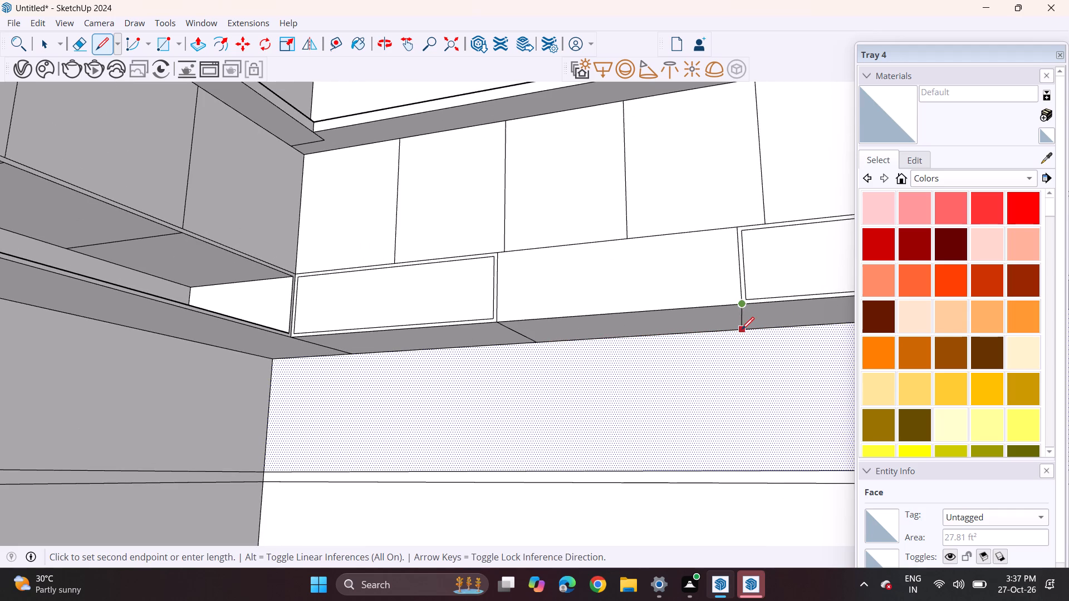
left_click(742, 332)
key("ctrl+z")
Draw a matching depth line across the underside from the second framed panel's near bottom corner to the back wall.
middle_click_drag(745, 321, 735, 256)
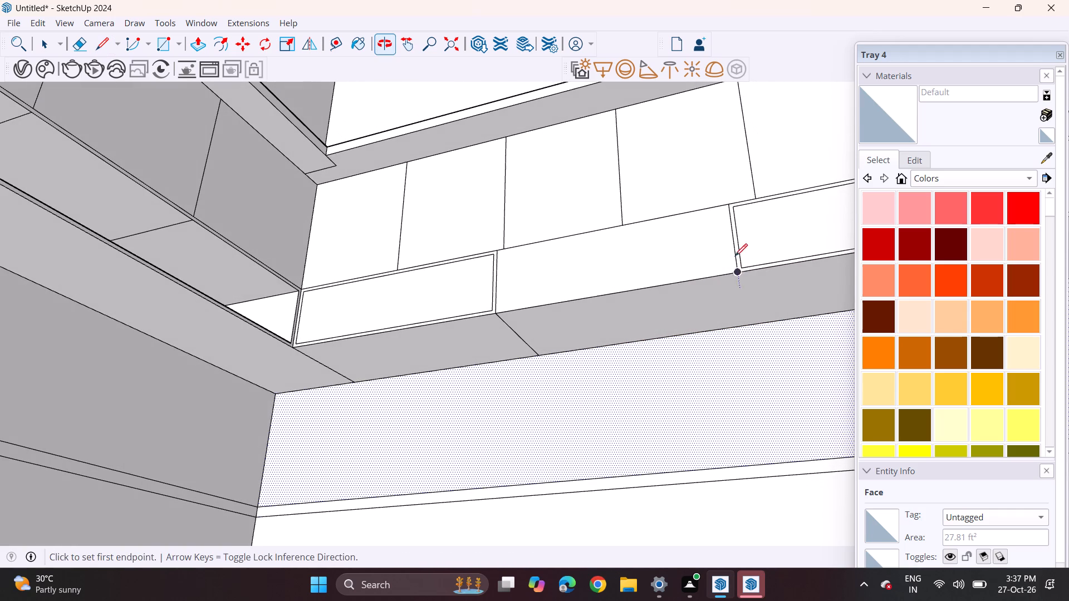
left_click(738, 276)
left_click(750, 324)
Push the underside section between the two depth lines up 1' to cut an open recess between the framed panels.
middle_click_drag(658, 318, 658, 320)
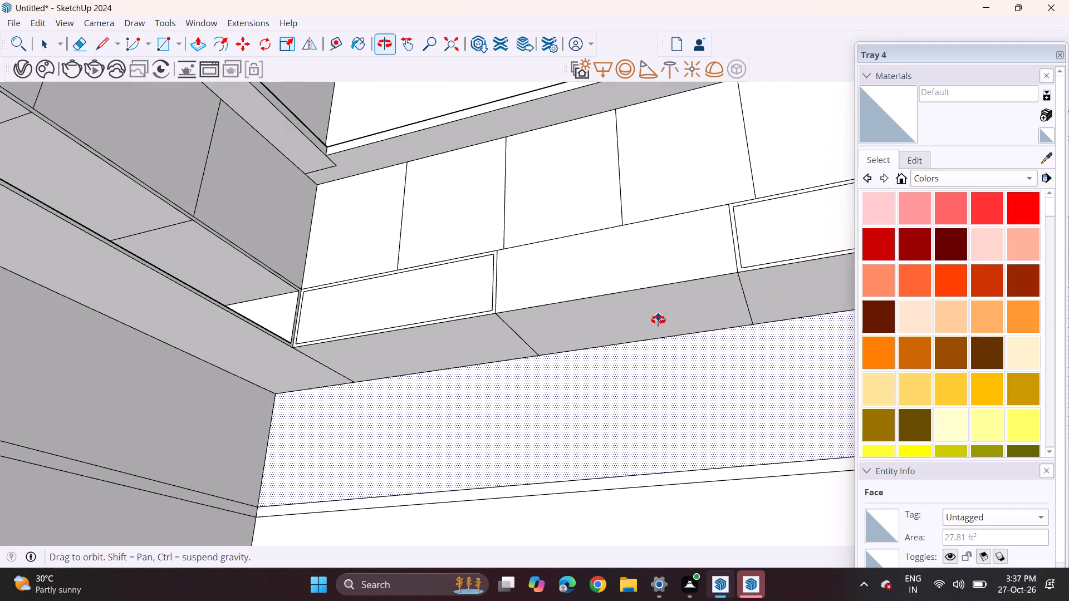
middle_click_drag(658, 320, 683, 401)
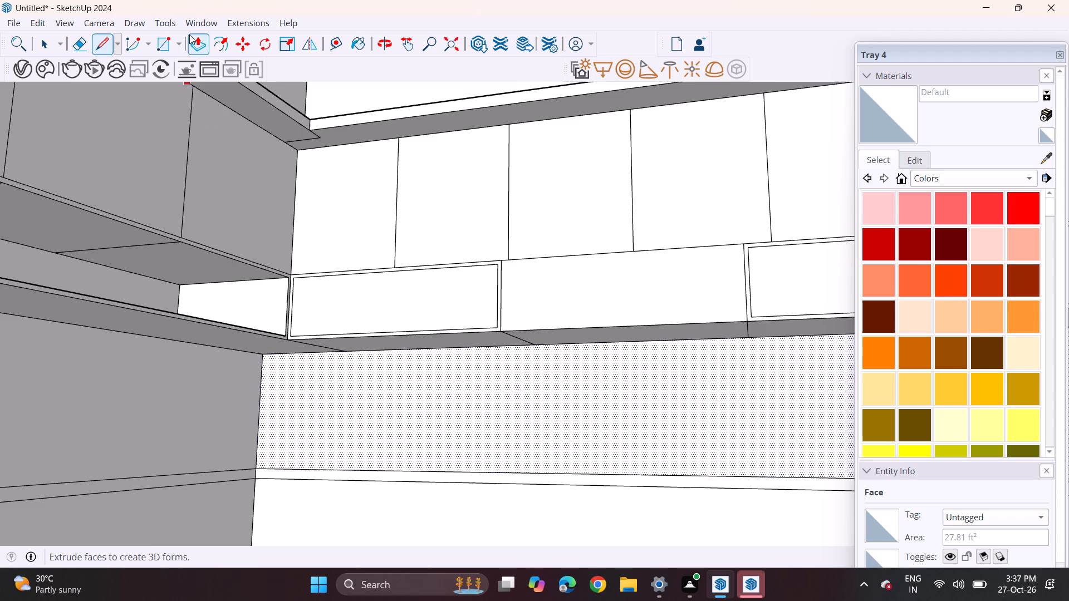
left_click(189, 35)
middle_click_drag(602, 317, 591, 269)
key("Escape")
left_click(597, 339)
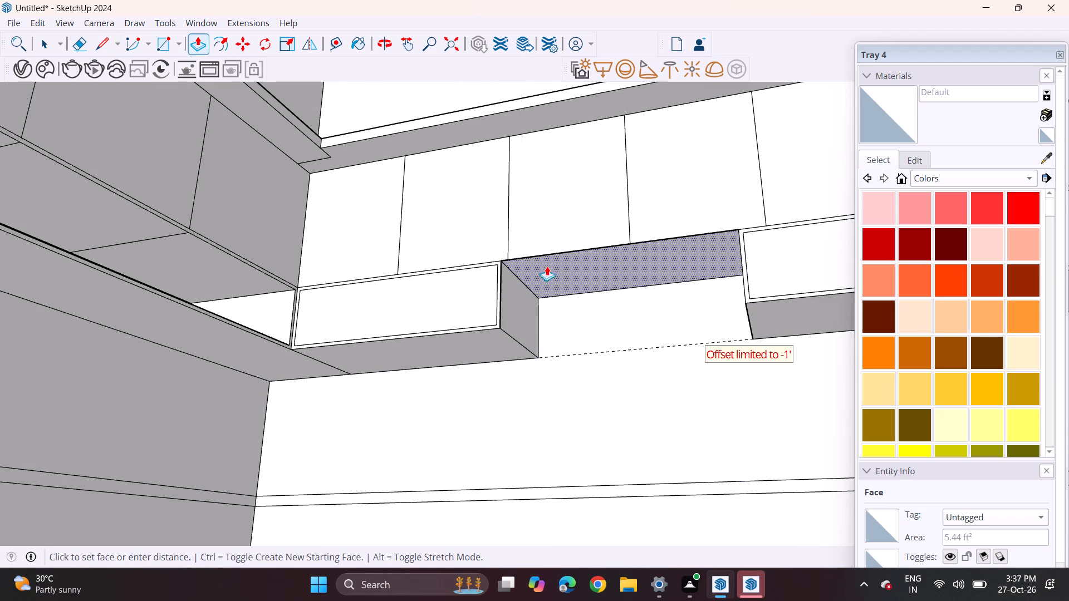
left_click(494, 267)
middle_click_drag(558, 280, 570, 335)
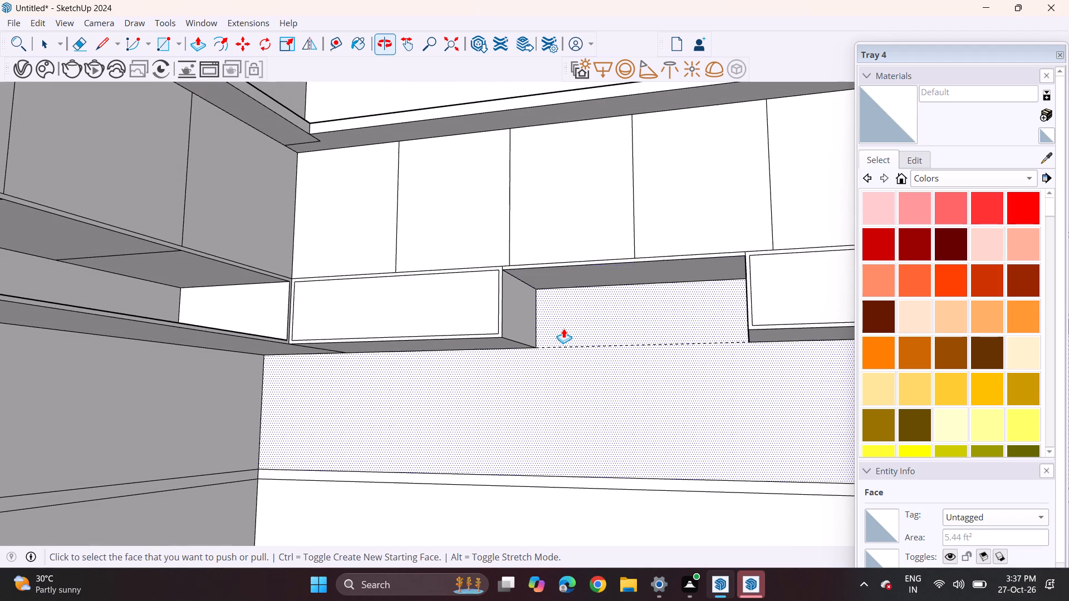
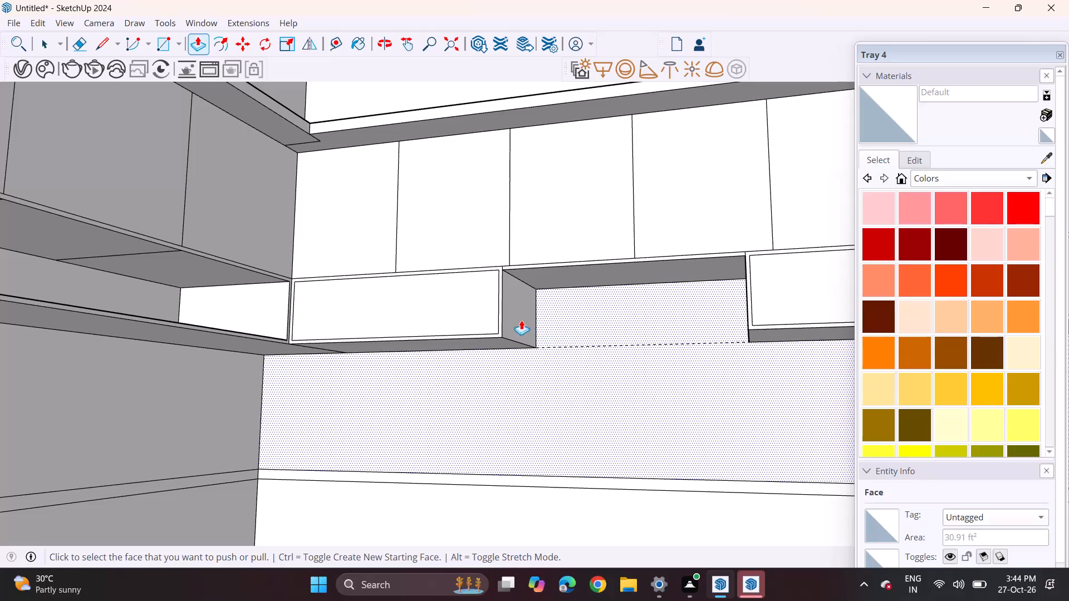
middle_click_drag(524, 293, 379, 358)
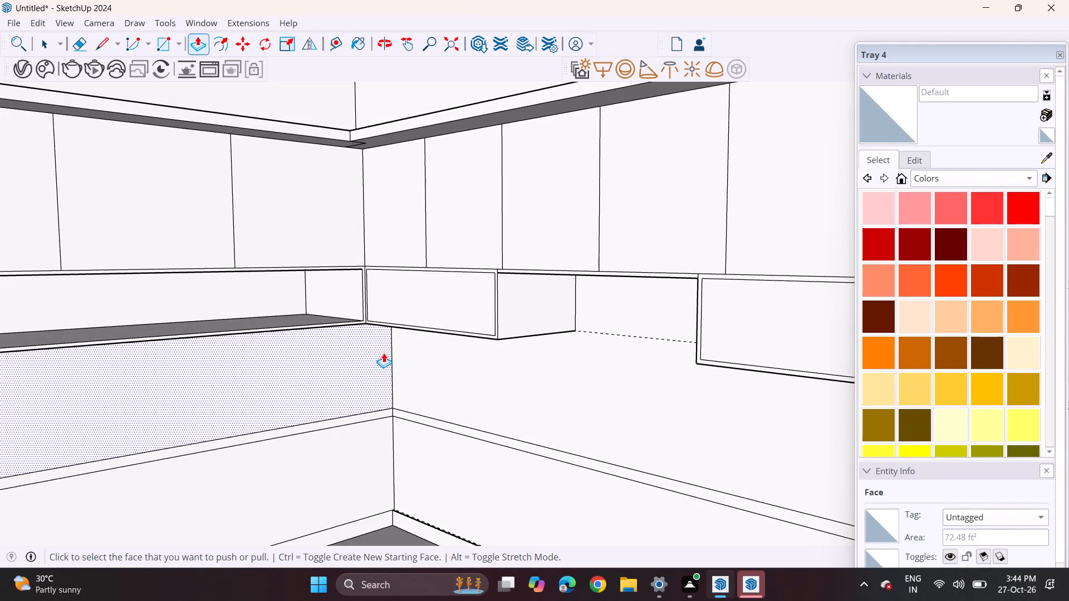
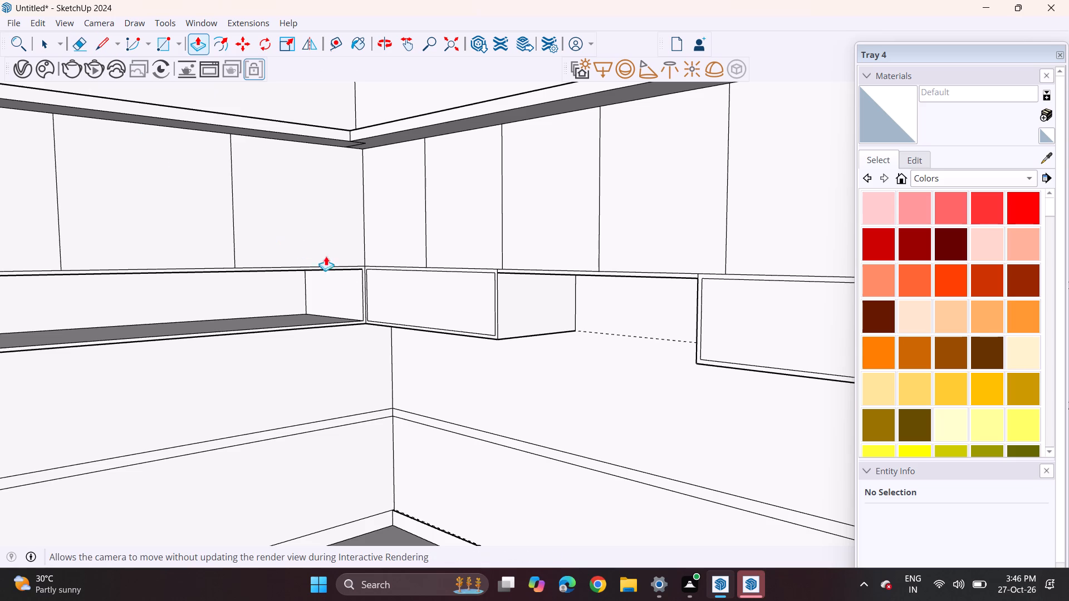
Push the inset face of the framed panel beside the room corner, below the overhead cabinets, inward to hollow out an open niche.
left_click(392, 298)
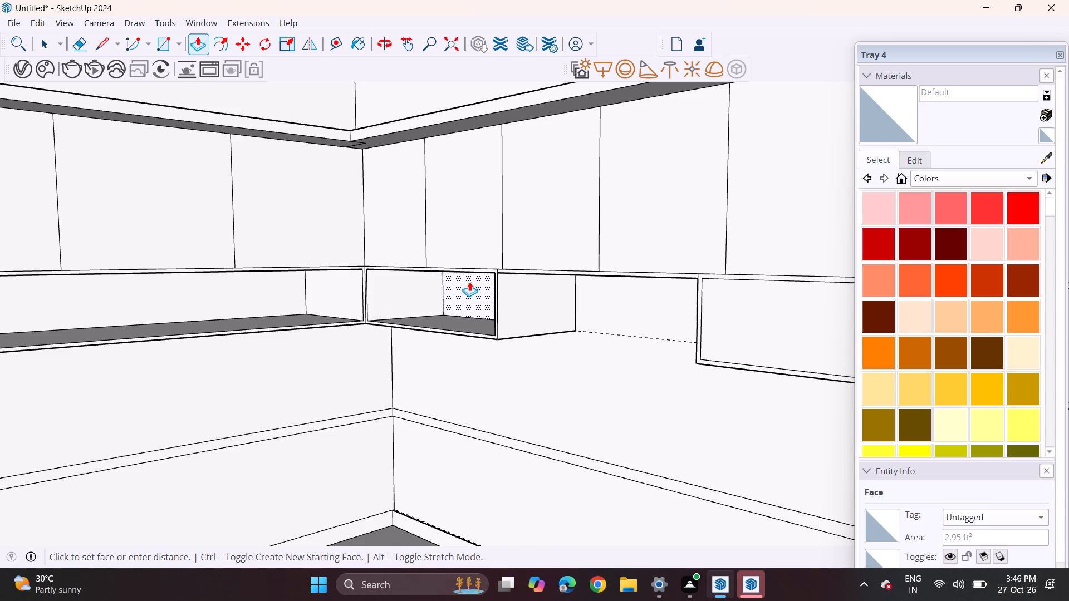
left_click(469, 281)
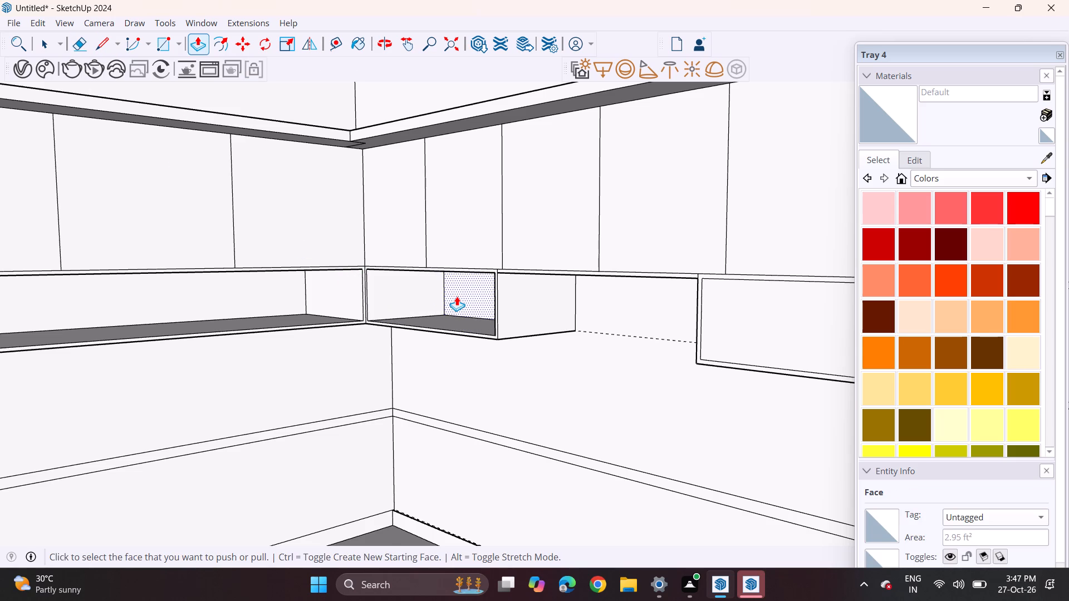
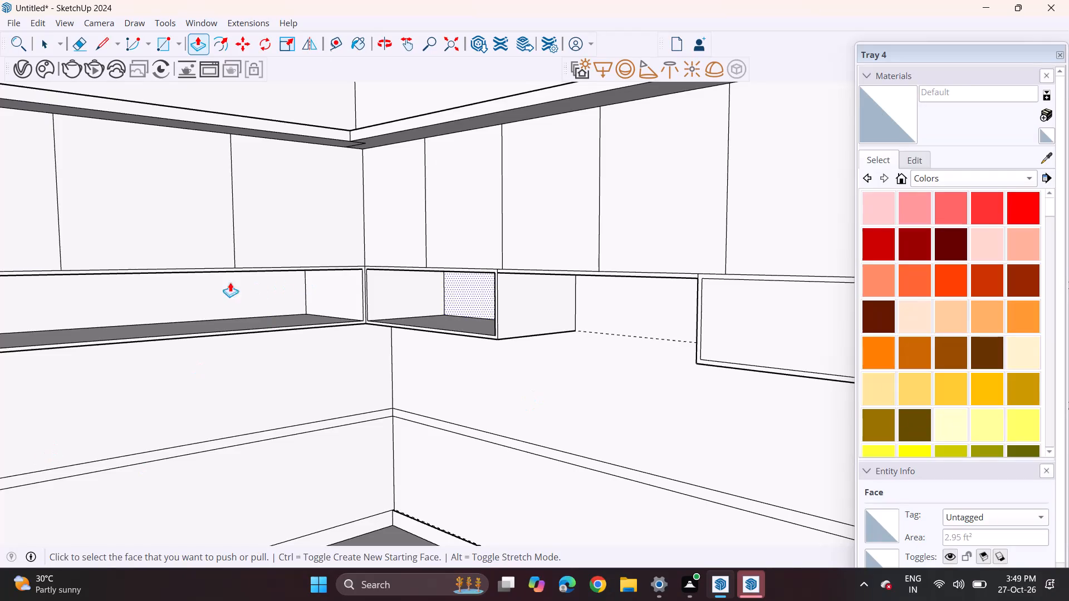
Draw a diagonal line on the outer side of the corner niche, from its top front corner to its bottom edge.
left_click(95, 46)
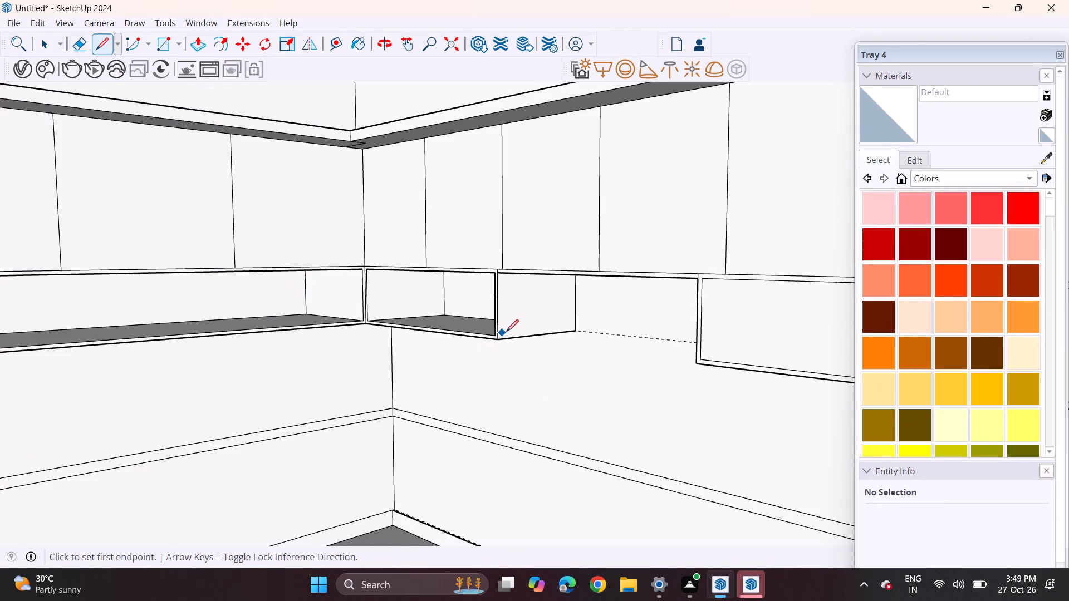
middle_click_drag(507, 327, 454, 305)
scroll(461, 302, "down", 1)
middle_click_drag(492, 306, 591, 357)
scroll(521, 335, "down", 3)
scroll(521, 346, "up", 3)
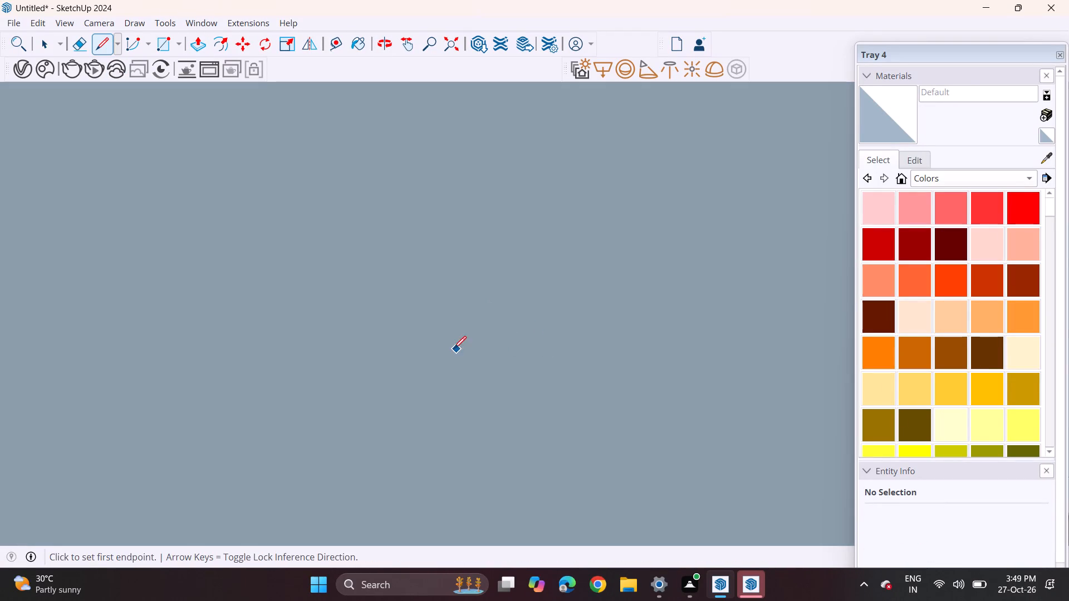
middle_click_drag(462, 354, 764, 390)
scroll(490, 339, "down", 5)
scroll(479, 356, "up", 1)
scroll(477, 359, "down", 1)
scroll(315, 377, "up", 1)
scroll(315, 377, "down", 2)
scroll(315, 377, "up", 4)
scroll(324, 382, "down", 1)
scroll(283, 388, "up", 1)
scroll(283, 388, "down", 1)
middle_click_drag(283, 388, 626, 407, "shift")
middle_click_drag(510, 378, 385, 377)
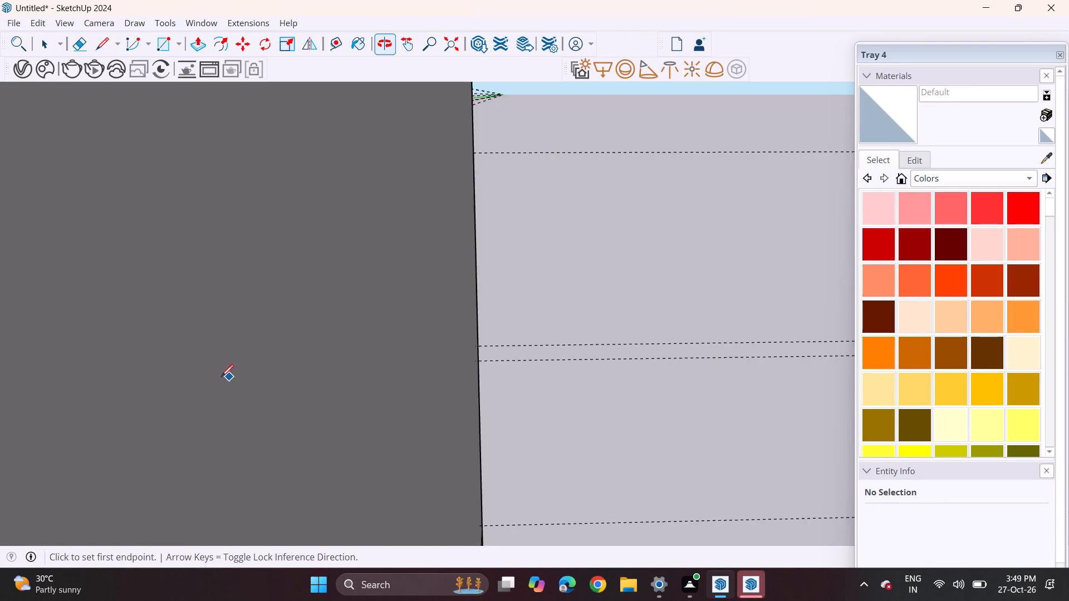
middle_click_drag(222, 376, 777, 370)
middle_click_drag(285, 336, 885, 344, "shift")
middle_click_drag(330, 294, 968, 355, "shift")
middle_click_drag(780, 334, 660, 323)
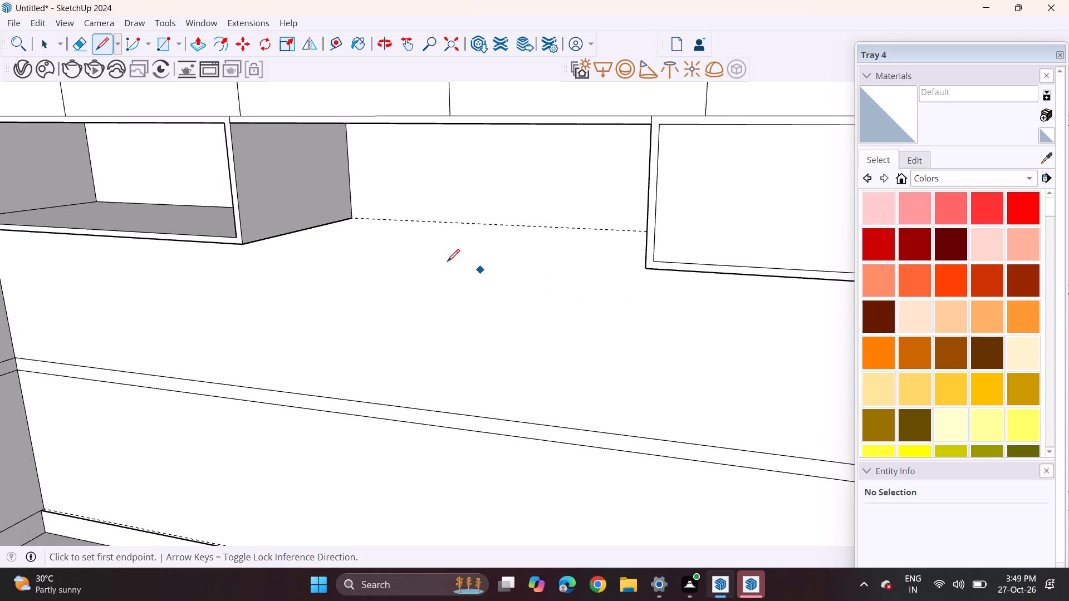
middle_click_drag(438, 257, 588, 342, "shift")
middle_click_drag(542, 323, 391, 223)
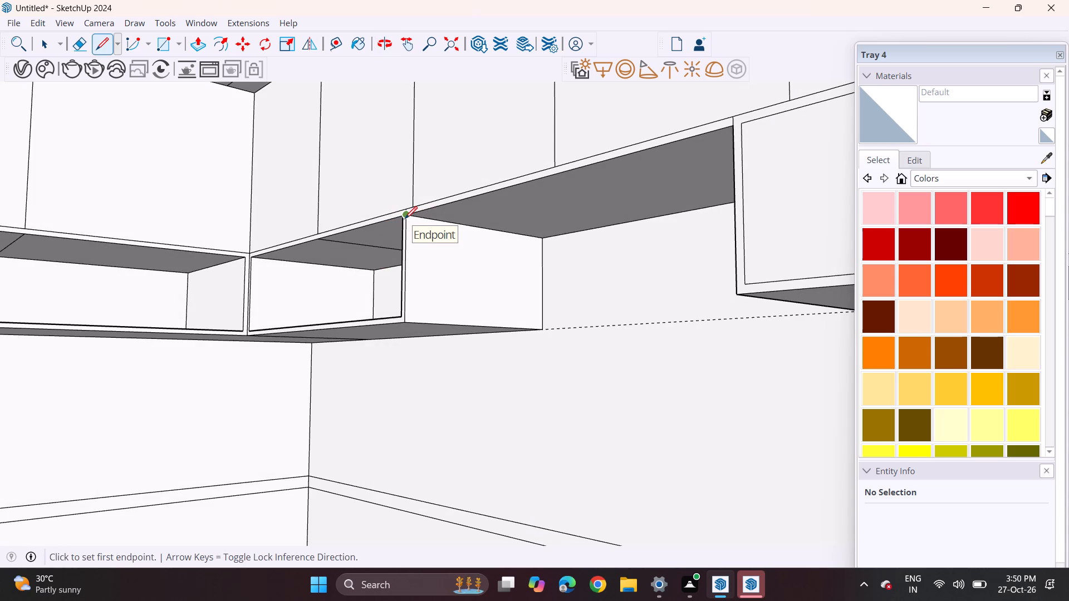
left_click(405, 219)
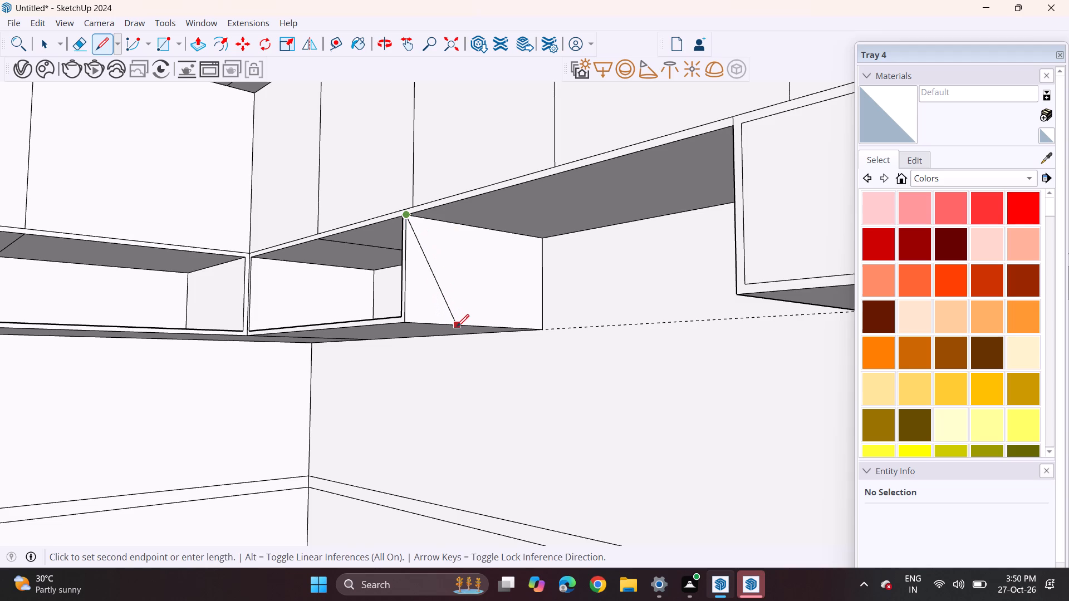
left_click(460, 323)
Push the partition between the two niches at the room corner away to join them into one continuous open niche.
middle_click_drag(453, 254, 506, 326)
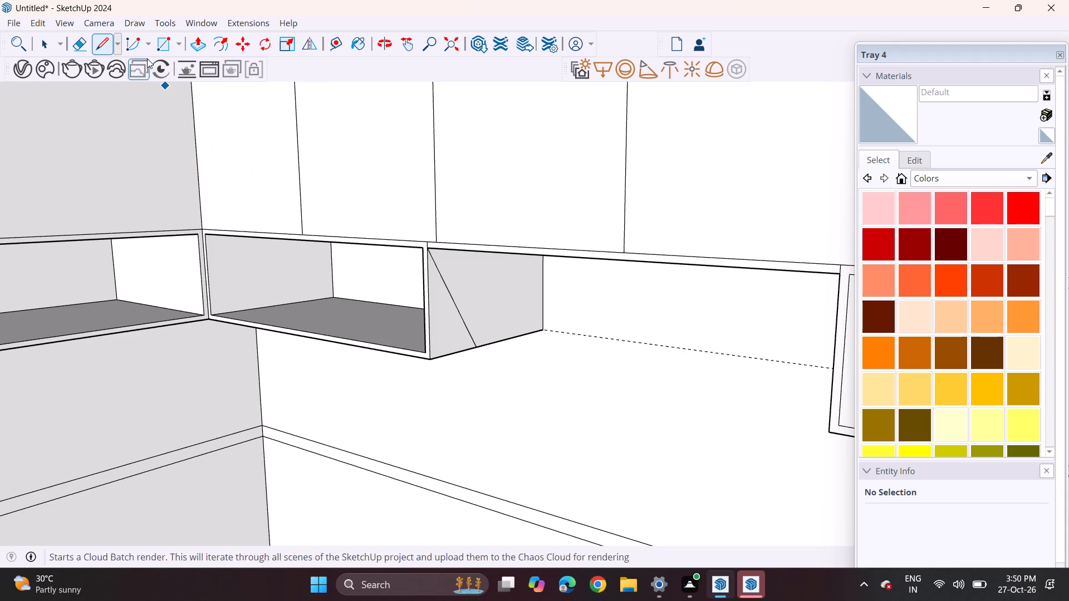
left_click(198, 45)
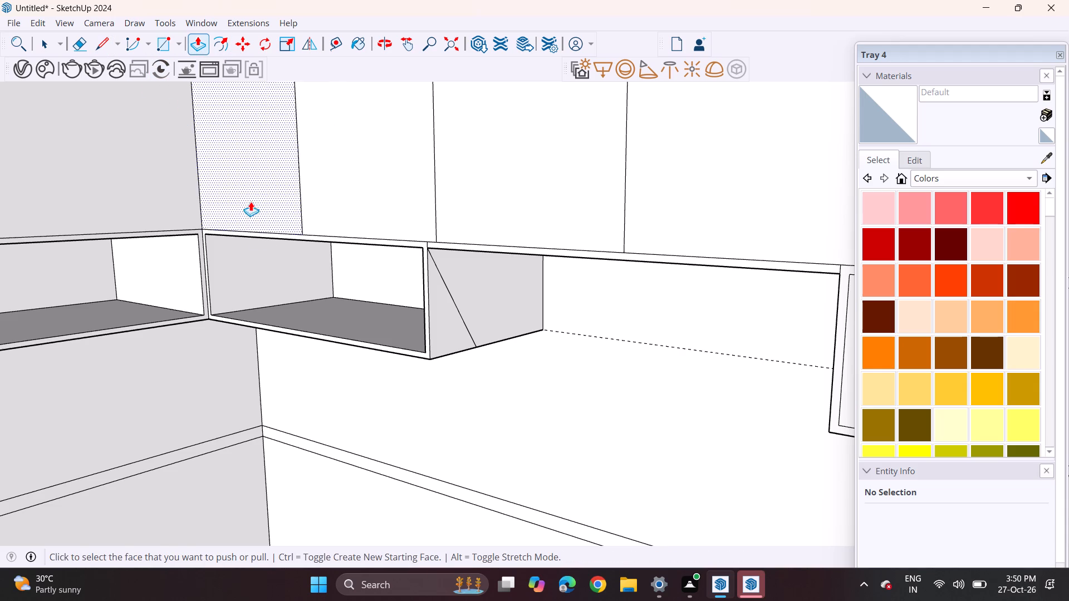
left_click(258, 267)
left_click(231, 263)
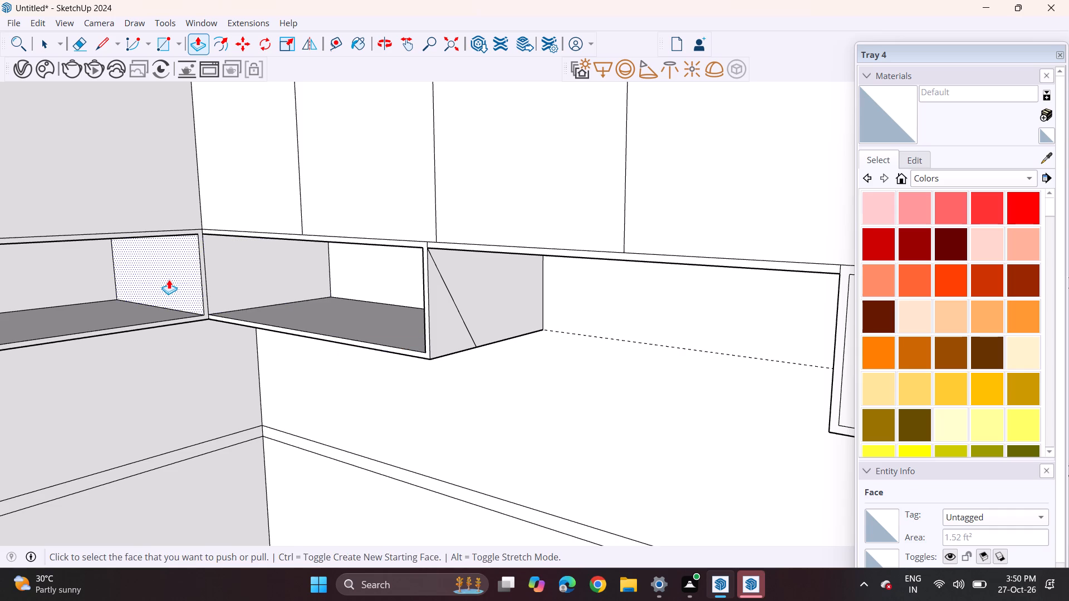
left_click(169, 279)
left_click(190, 268)
left_click(232, 261)
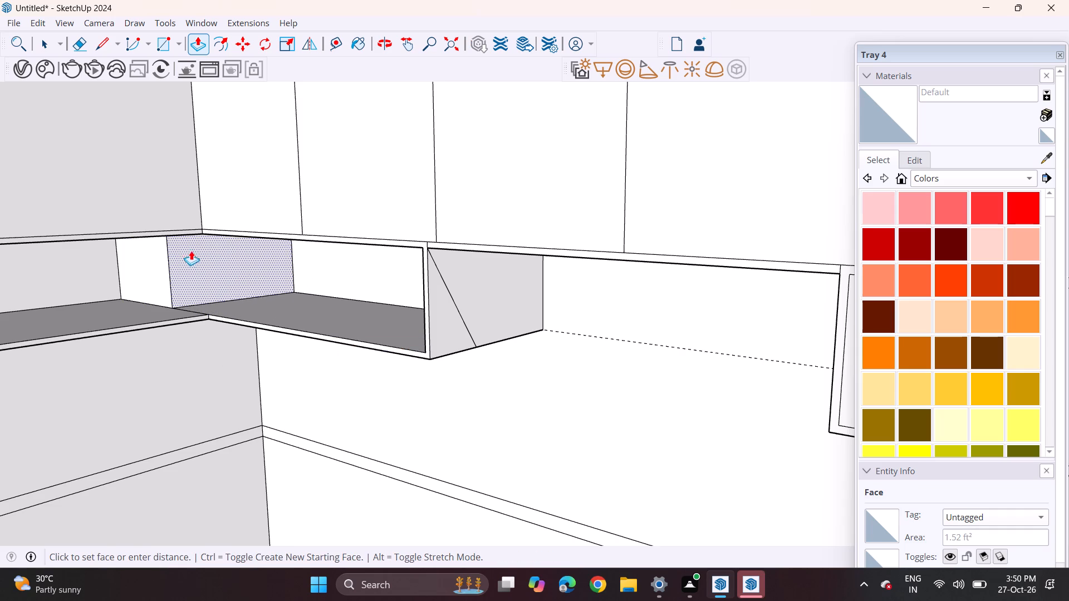
left_click(126, 267)
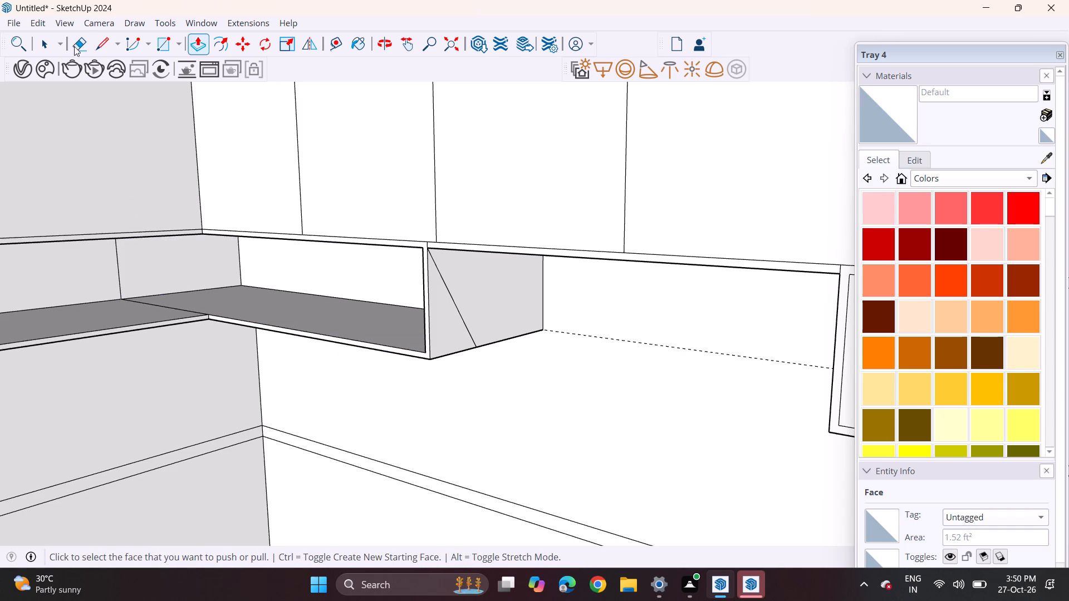
Erase the leftover partition edges on the back wall and shelf surface of the joined corner niche.
left_click(71, 37)
left_click_drag(111, 263, 116, 268)
left_click(113, 288)
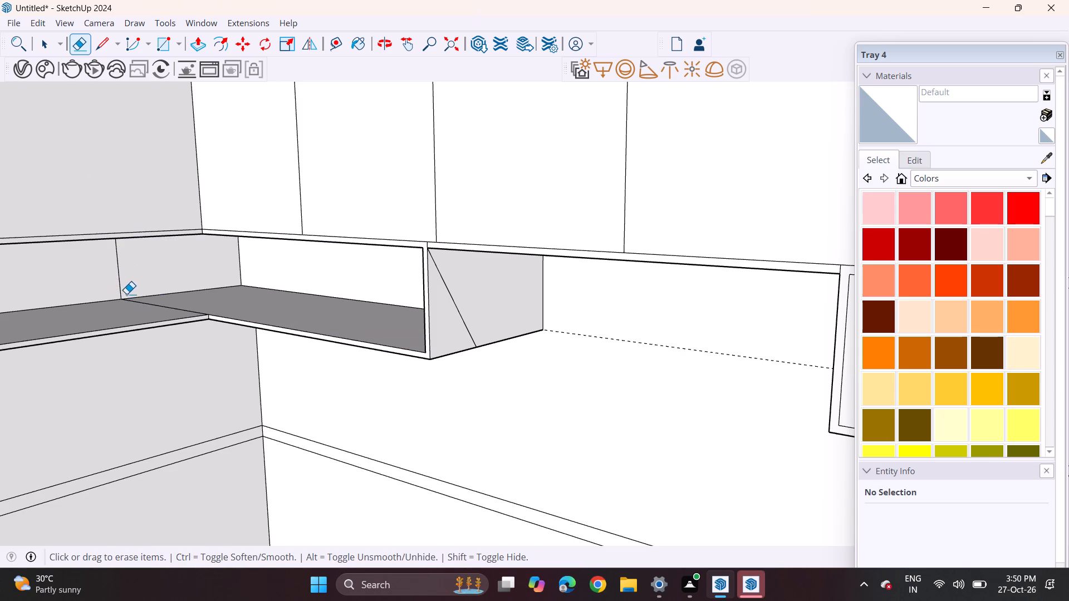
left_click(119, 285)
left_click_drag(138, 306, 145, 298)
Push away the triangular front part of the niche's end panel through its thickness and erase the leftover vertical front edge.
left_click(200, 43)
left_click(440, 309)
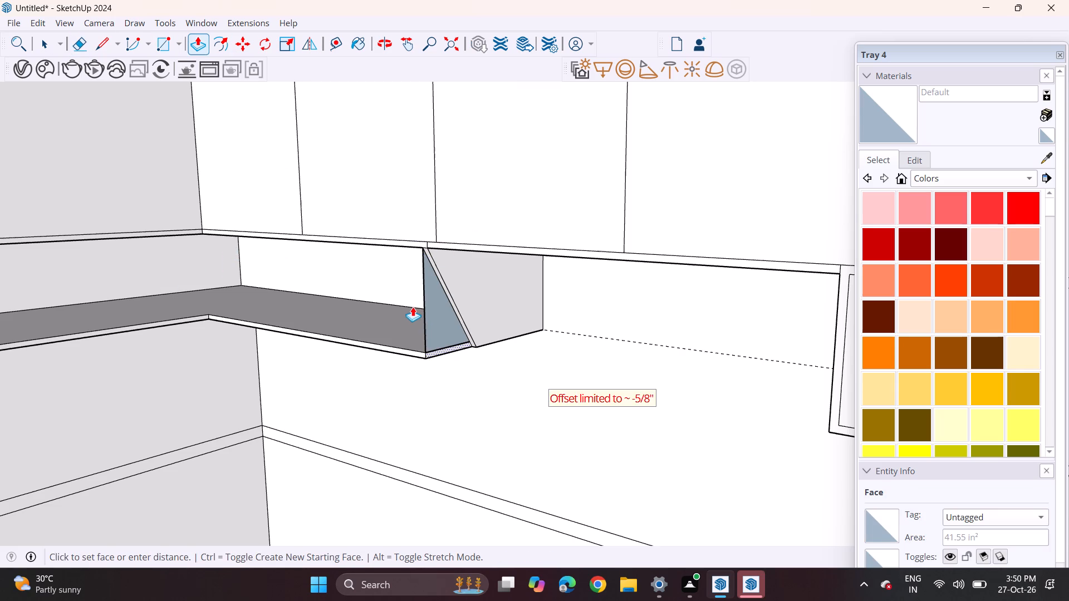
left_click(411, 307)
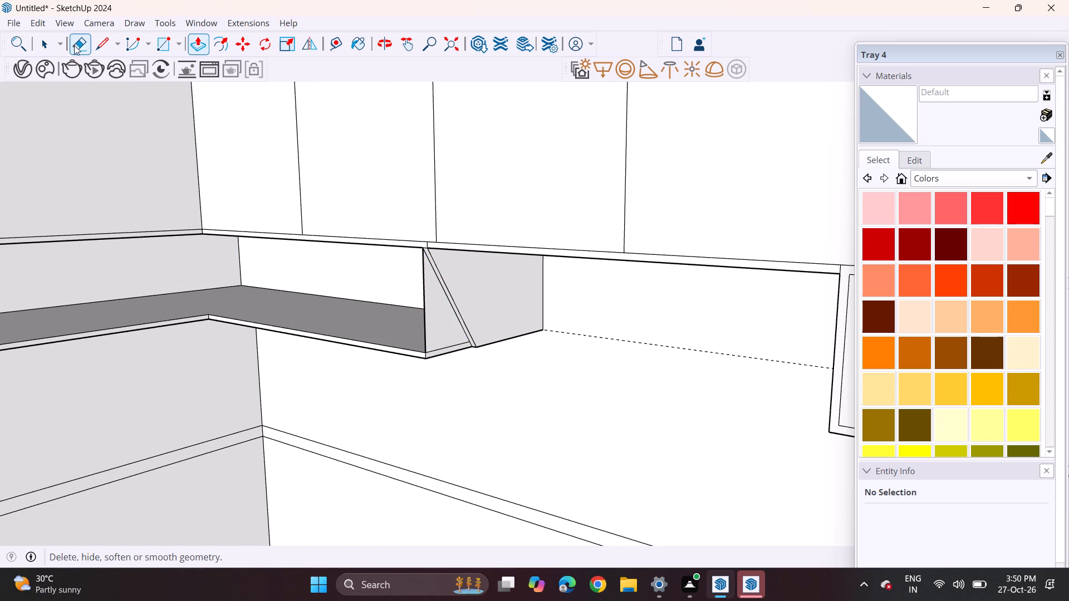
left_click(77, 44)
left_click(427, 326)
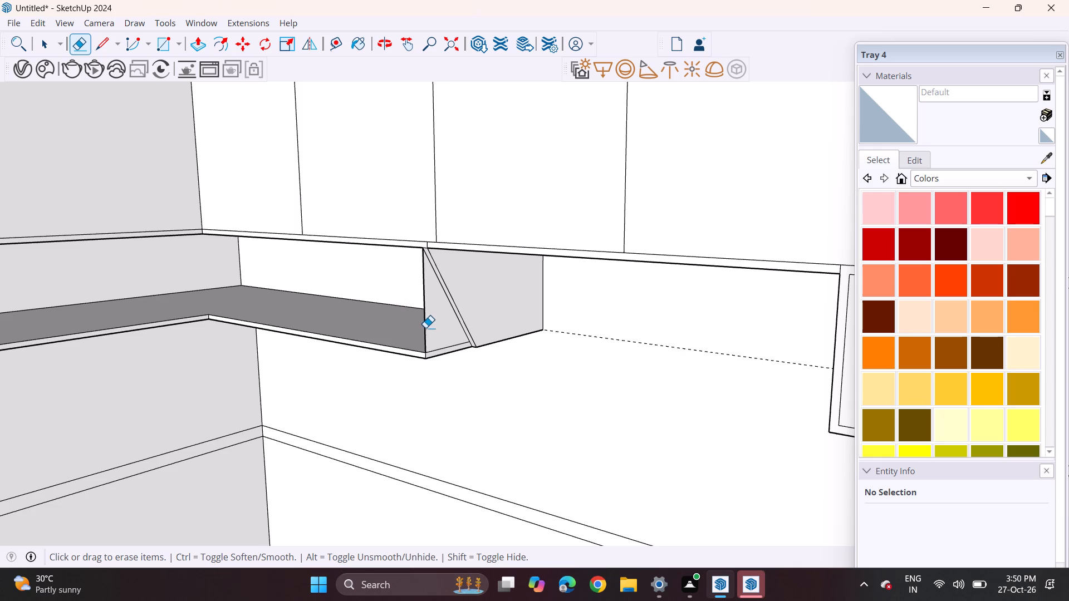
left_click_drag(425, 328, 415, 335)
middle_click_drag(411, 325, 405, 290)
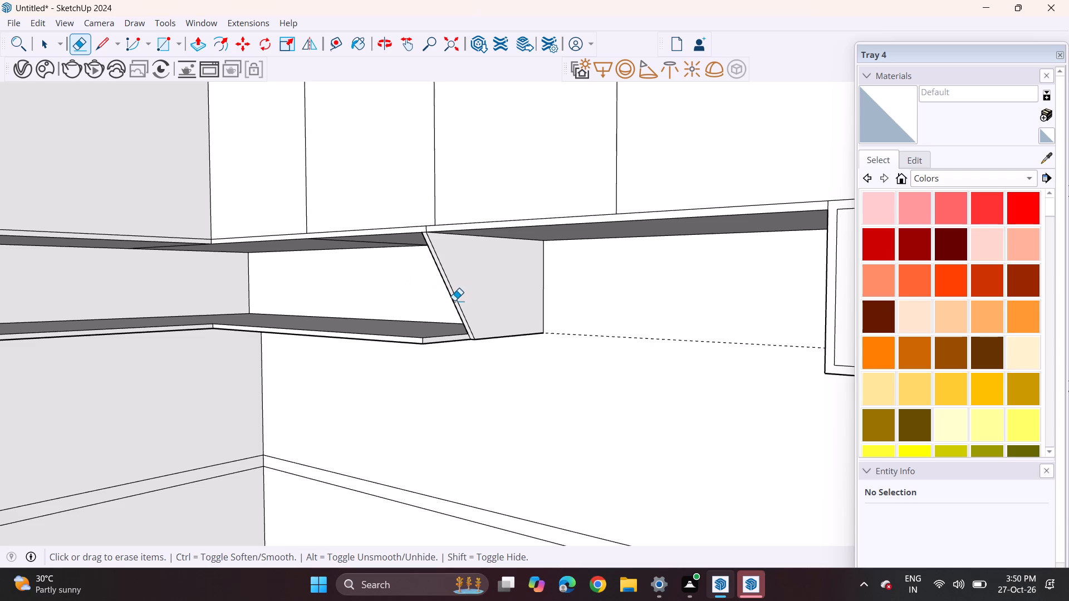
Draw a line along the niche's bottom board, from the foot of the slanted end panel to the adjoining wall's back face.
middle_click_drag(459, 297, 386, 314)
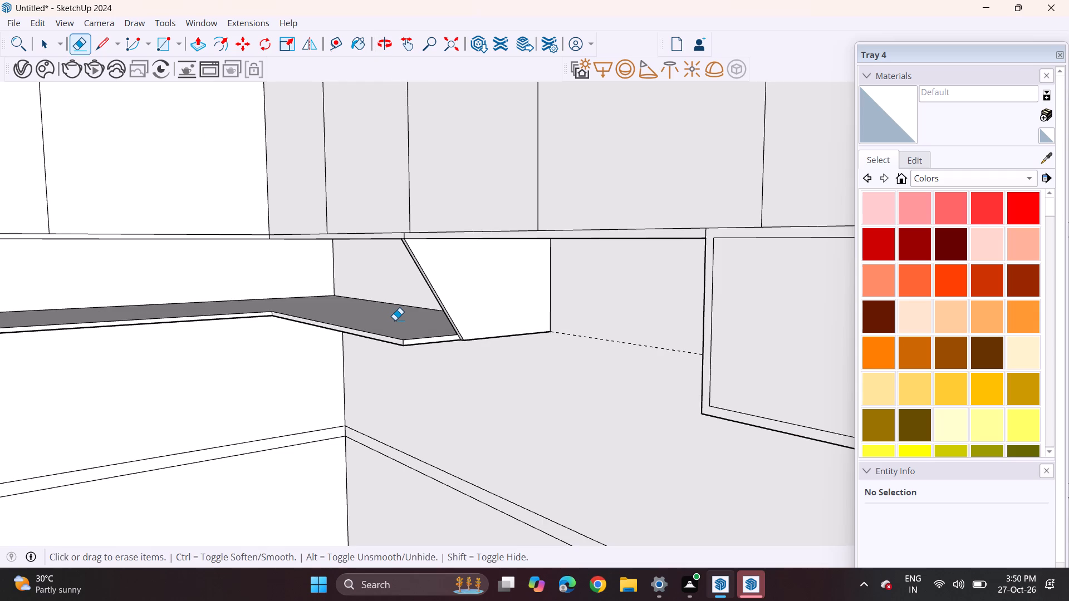
middle_click_drag(419, 353, 417, 361)
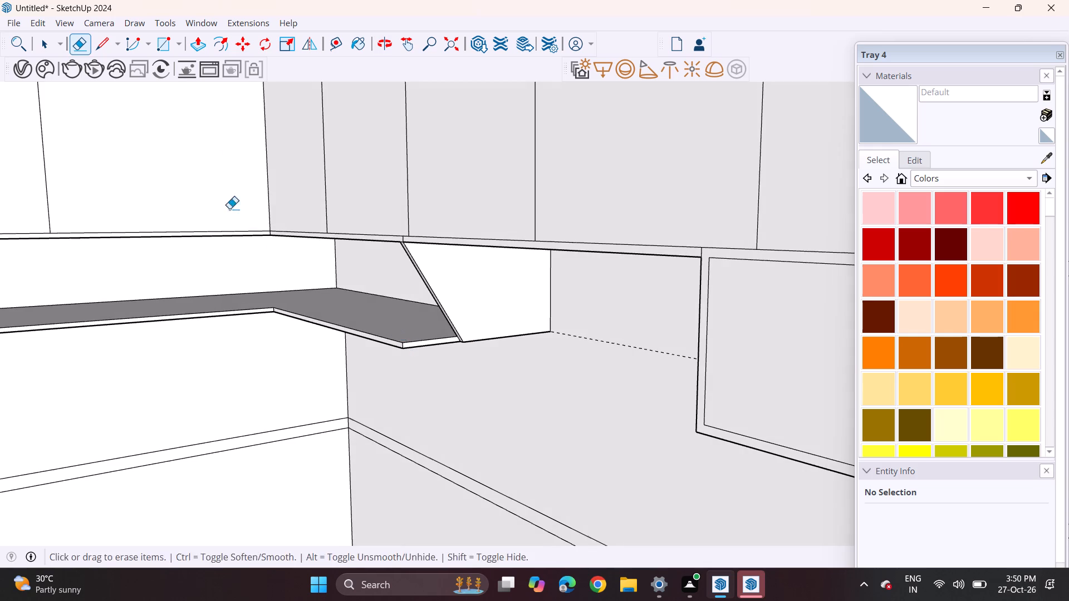
left_click(102, 43)
middle_click_drag(317, 278, 378, 305)
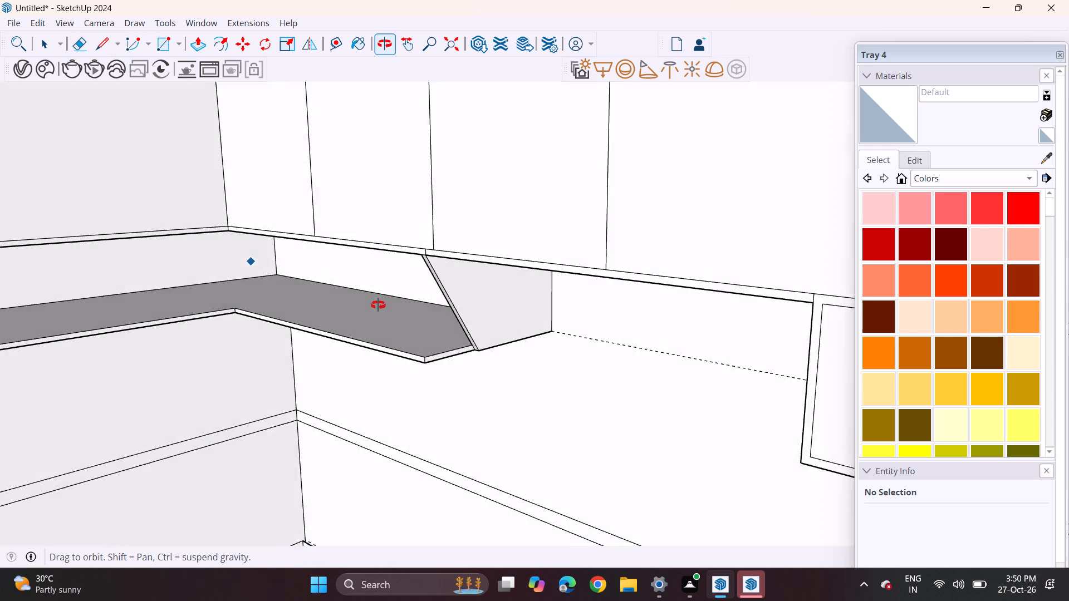
middle_click_drag(378, 305, 396, 318)
left_click(477, 354)
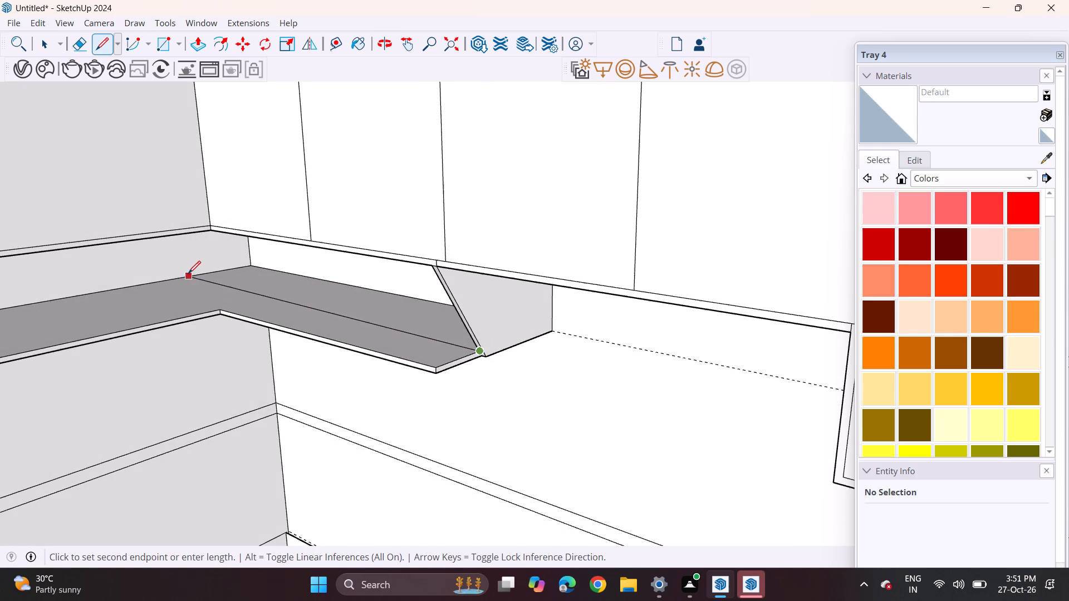
left_click(171, 275)
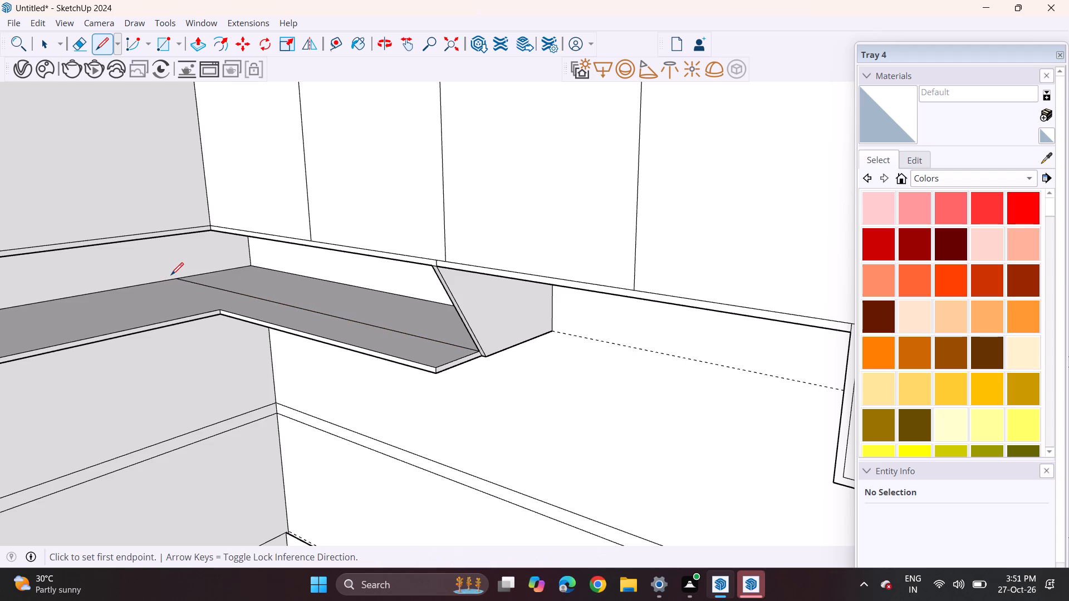
Push the end of the bottom board's front strip back to the room corner, removing the strip ahead of the slanted panel.
left_click(200, 37)
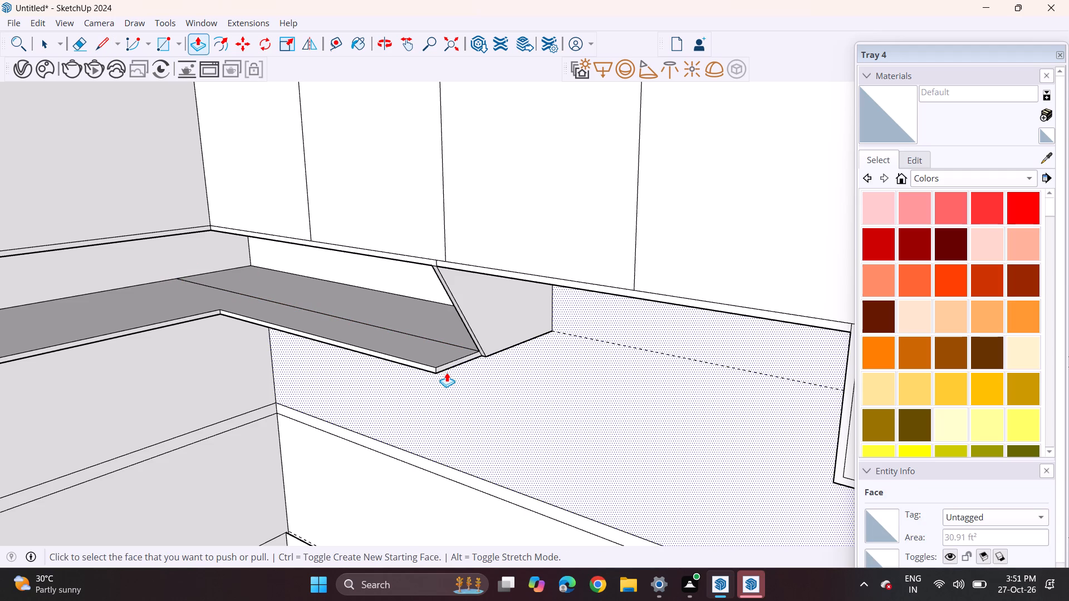
left_click(446, 367)
left_click(222, 306)
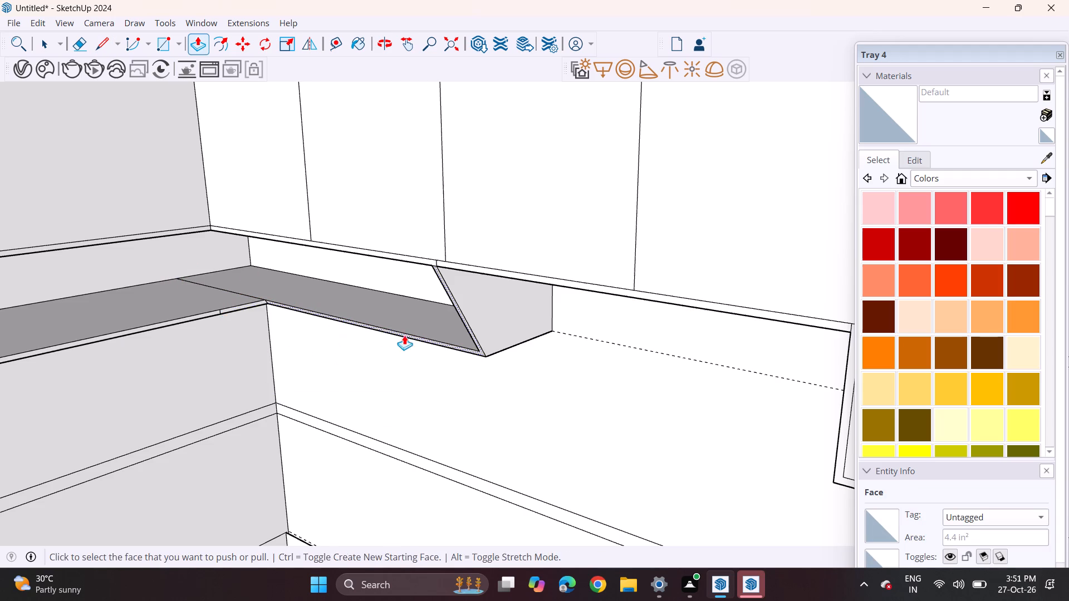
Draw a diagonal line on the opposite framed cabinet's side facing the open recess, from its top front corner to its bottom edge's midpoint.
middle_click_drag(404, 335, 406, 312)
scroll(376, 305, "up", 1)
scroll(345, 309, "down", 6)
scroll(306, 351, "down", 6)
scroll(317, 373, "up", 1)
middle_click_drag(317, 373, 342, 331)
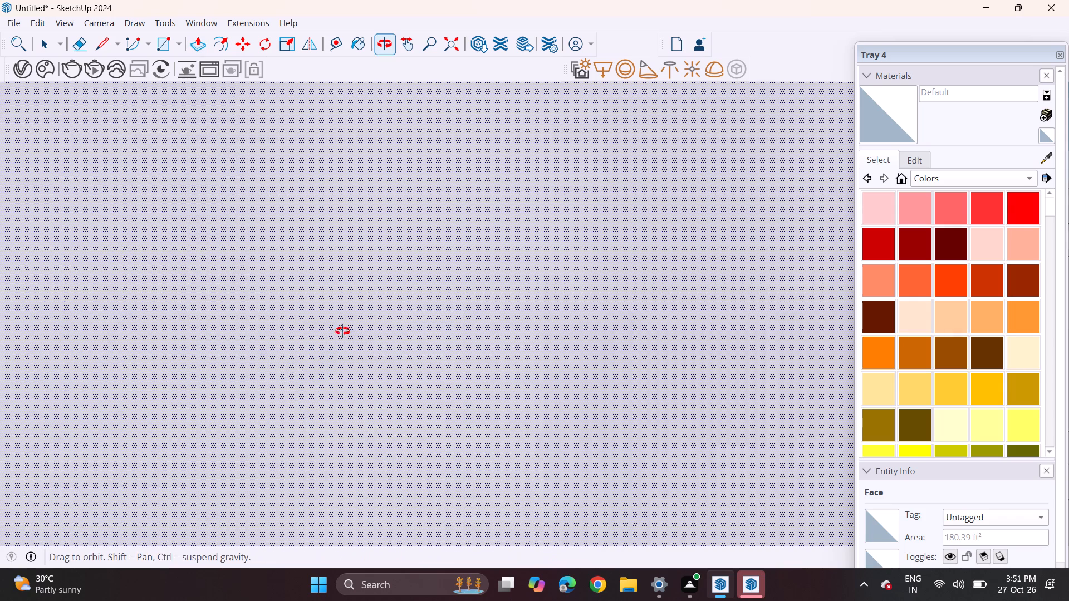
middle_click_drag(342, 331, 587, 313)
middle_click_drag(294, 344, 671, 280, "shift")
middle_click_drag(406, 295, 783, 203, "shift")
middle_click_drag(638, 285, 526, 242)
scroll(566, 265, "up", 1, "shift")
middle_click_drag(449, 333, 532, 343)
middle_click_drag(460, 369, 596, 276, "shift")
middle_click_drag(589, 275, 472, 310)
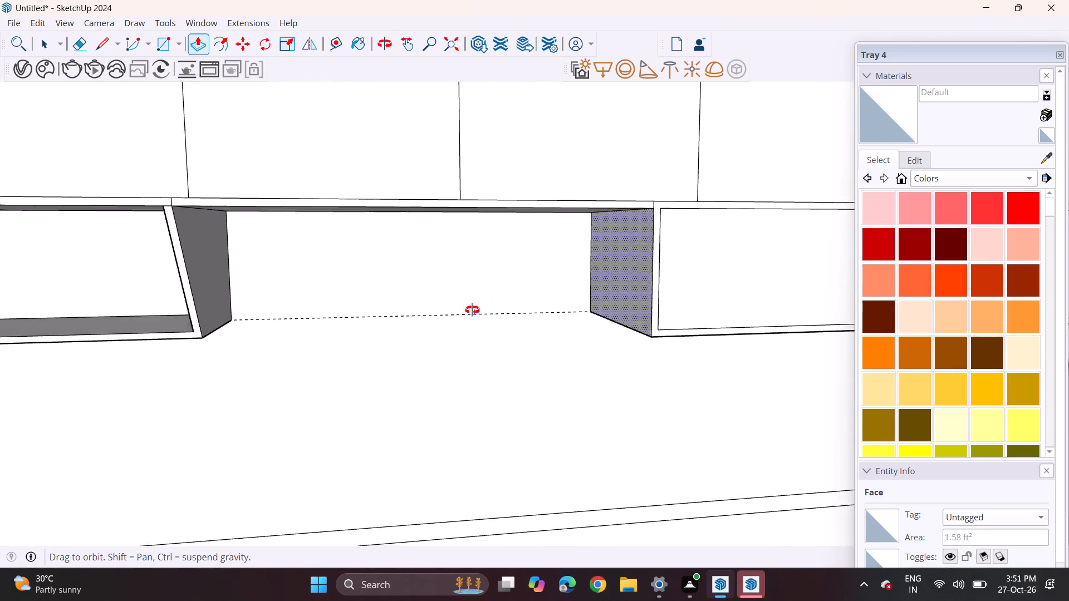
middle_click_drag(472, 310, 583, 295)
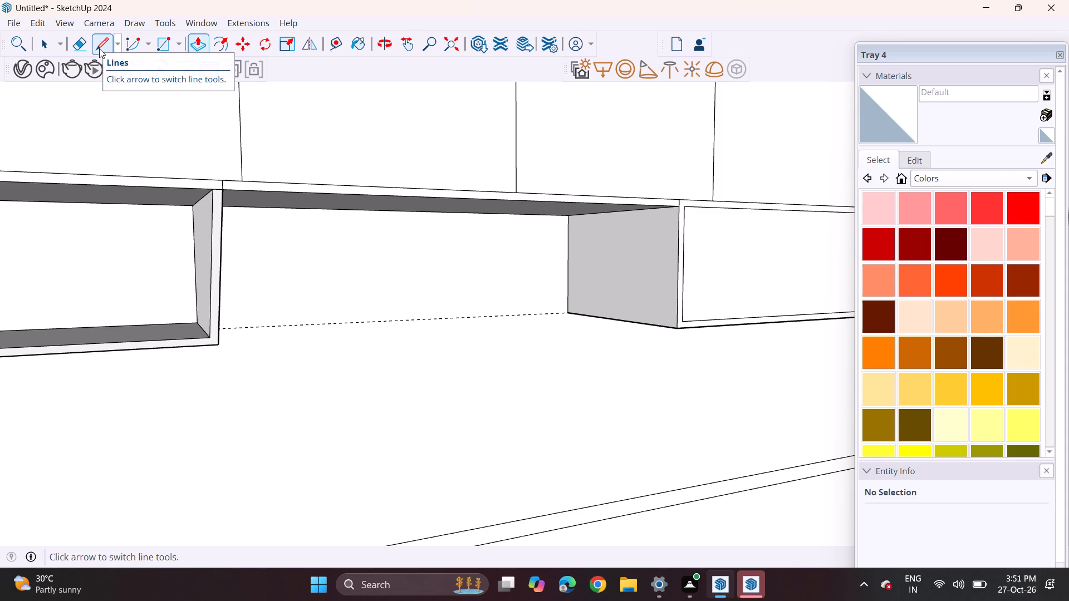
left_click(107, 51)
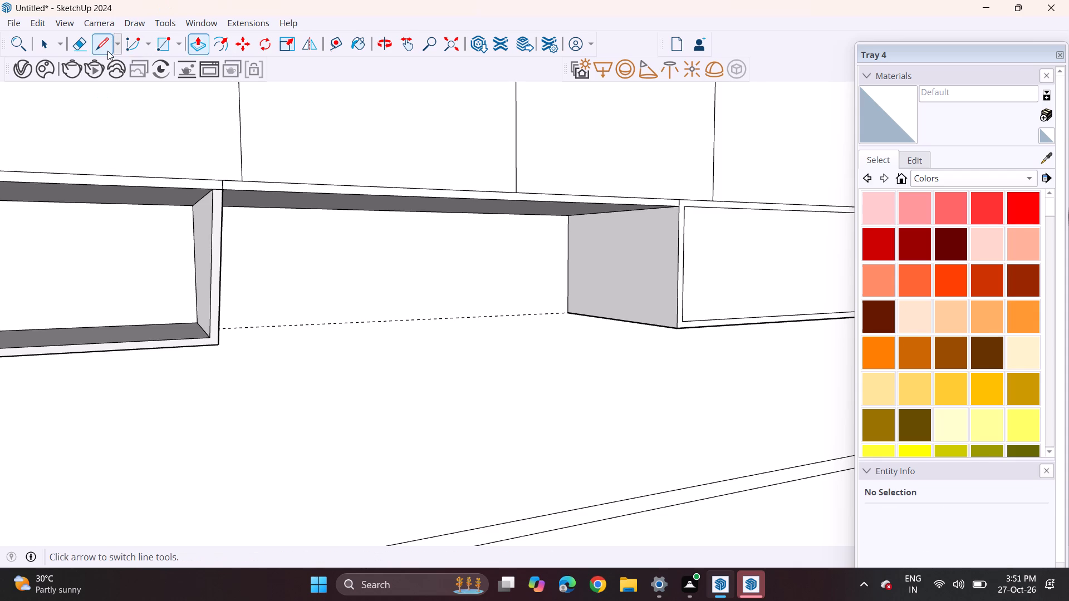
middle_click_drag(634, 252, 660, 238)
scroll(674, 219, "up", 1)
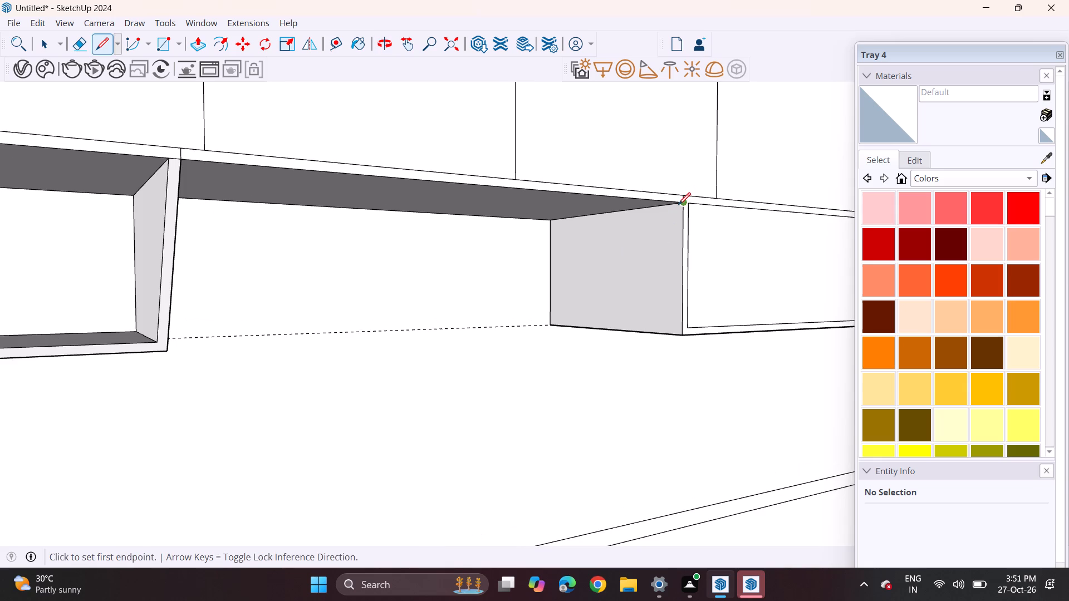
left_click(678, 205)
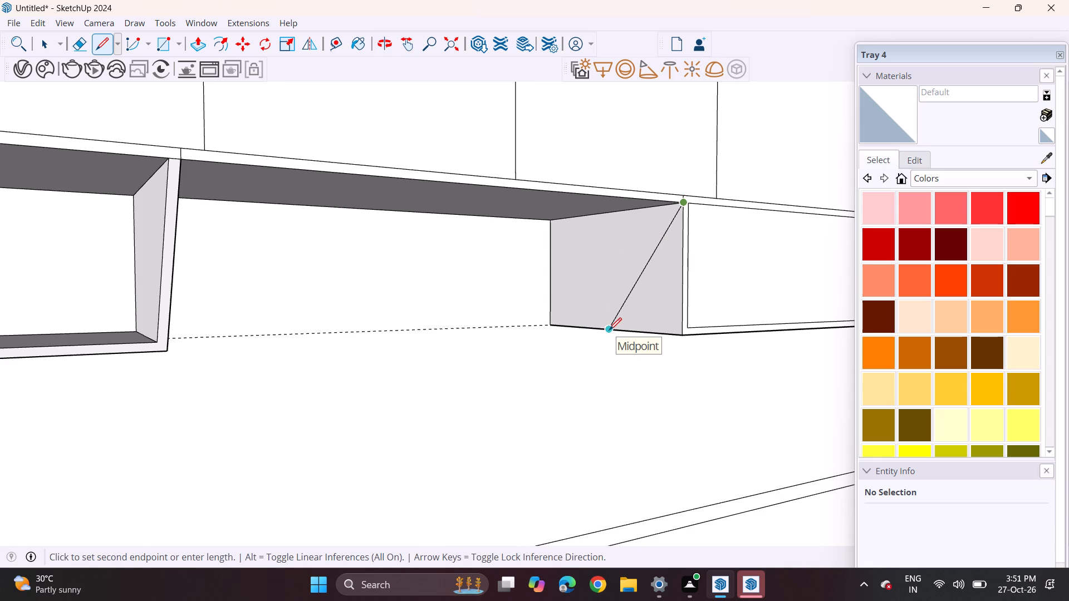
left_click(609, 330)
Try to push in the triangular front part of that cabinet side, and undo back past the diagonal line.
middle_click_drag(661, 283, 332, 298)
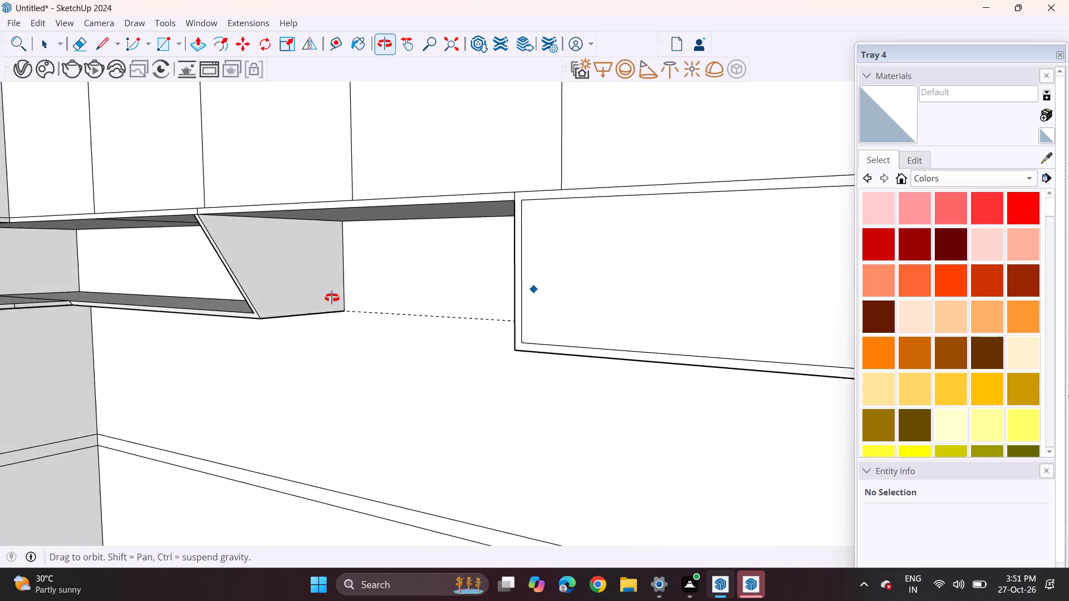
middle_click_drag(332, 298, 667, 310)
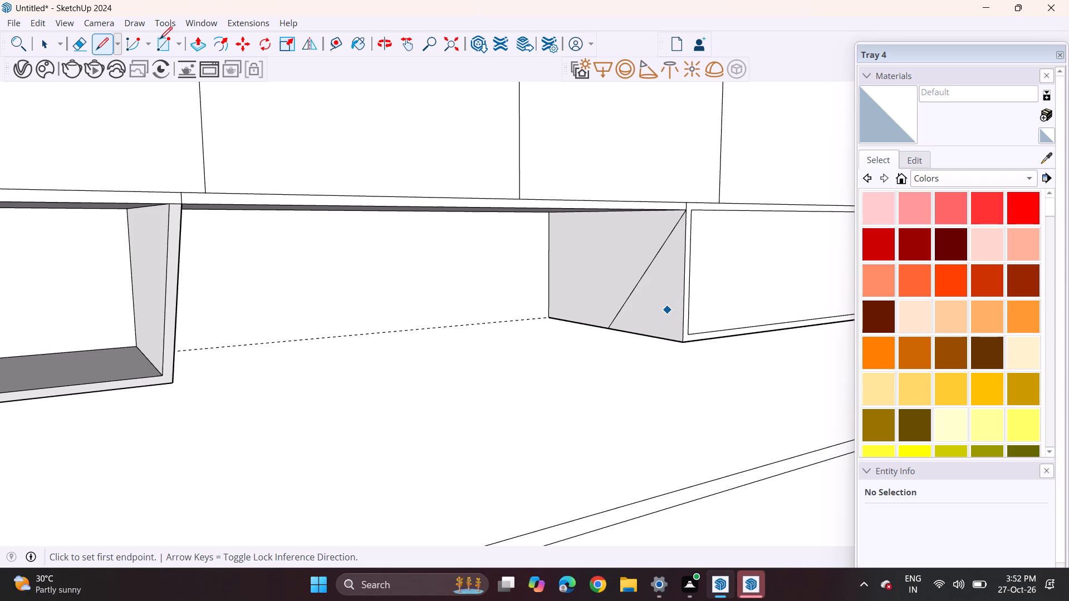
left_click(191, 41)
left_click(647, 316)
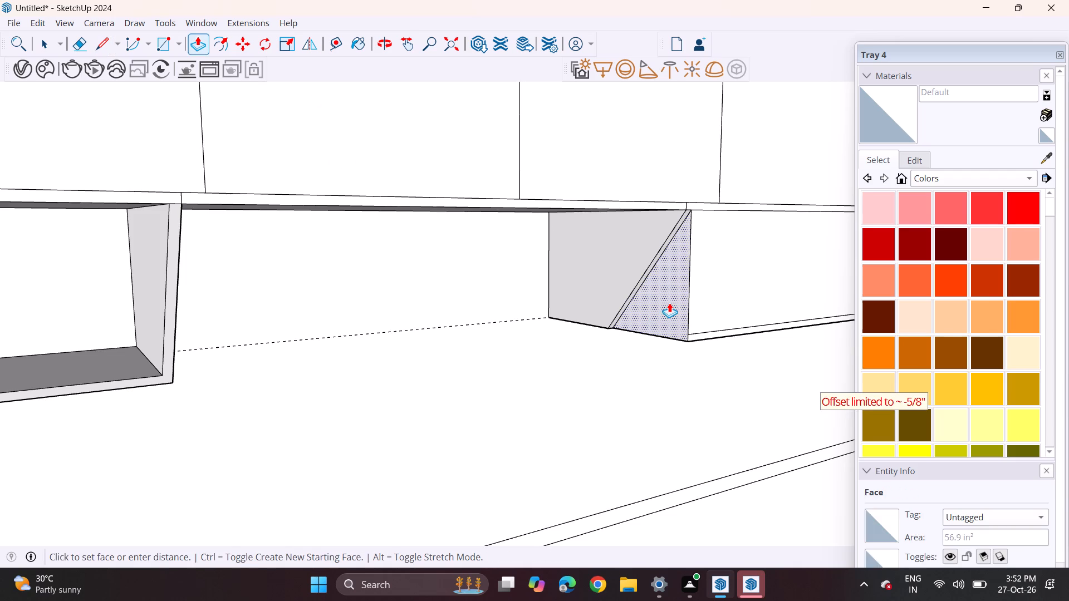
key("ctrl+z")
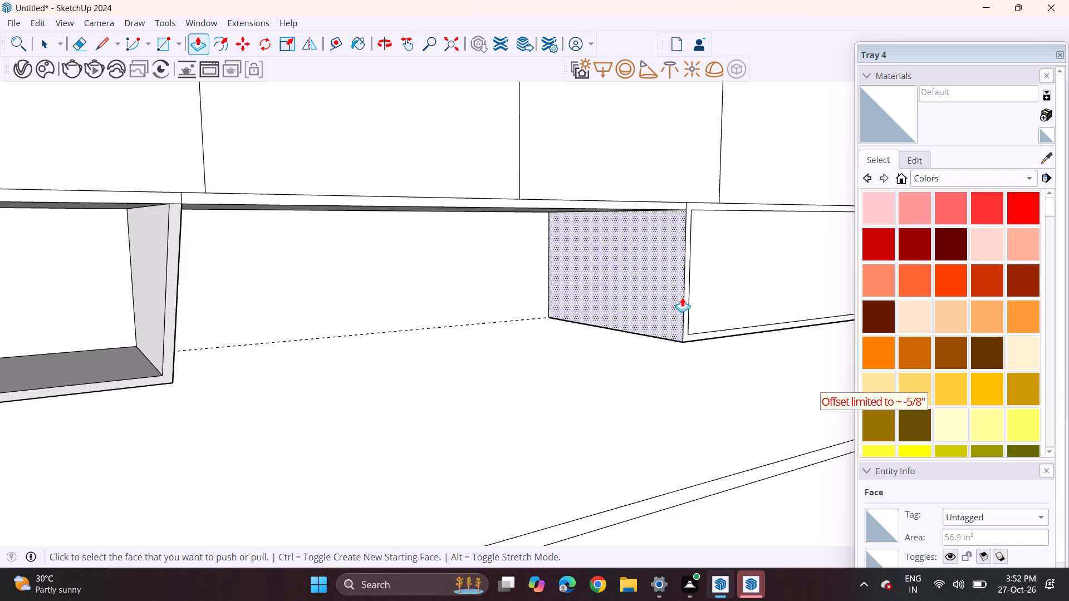
Push the opposite framed cabinet's inner front face back to the wall, opening the niche inside its frame.
left_click(717, 297)
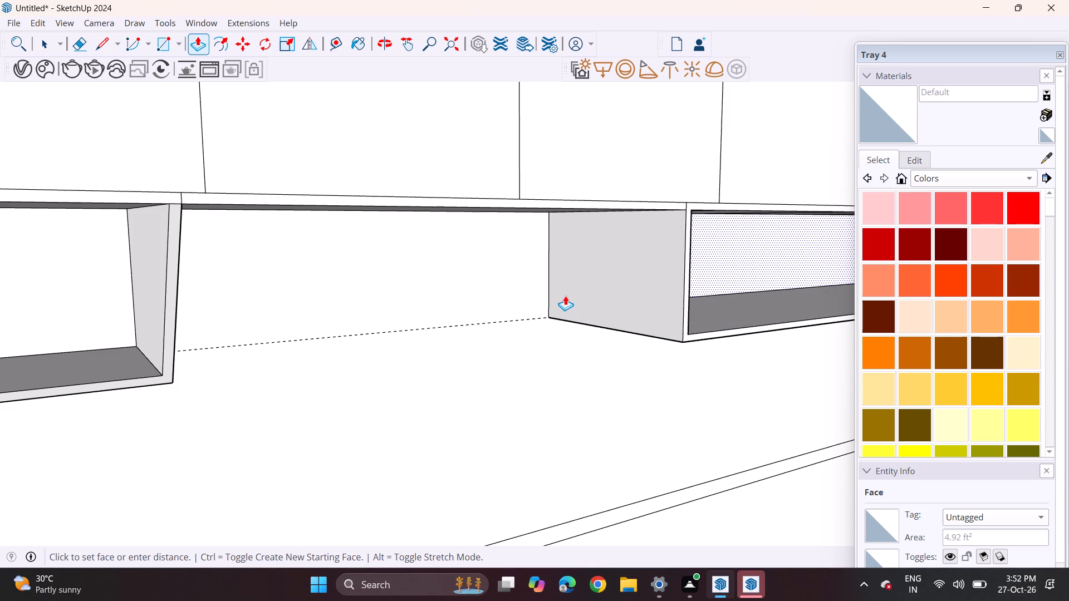
left_click(565, 295)
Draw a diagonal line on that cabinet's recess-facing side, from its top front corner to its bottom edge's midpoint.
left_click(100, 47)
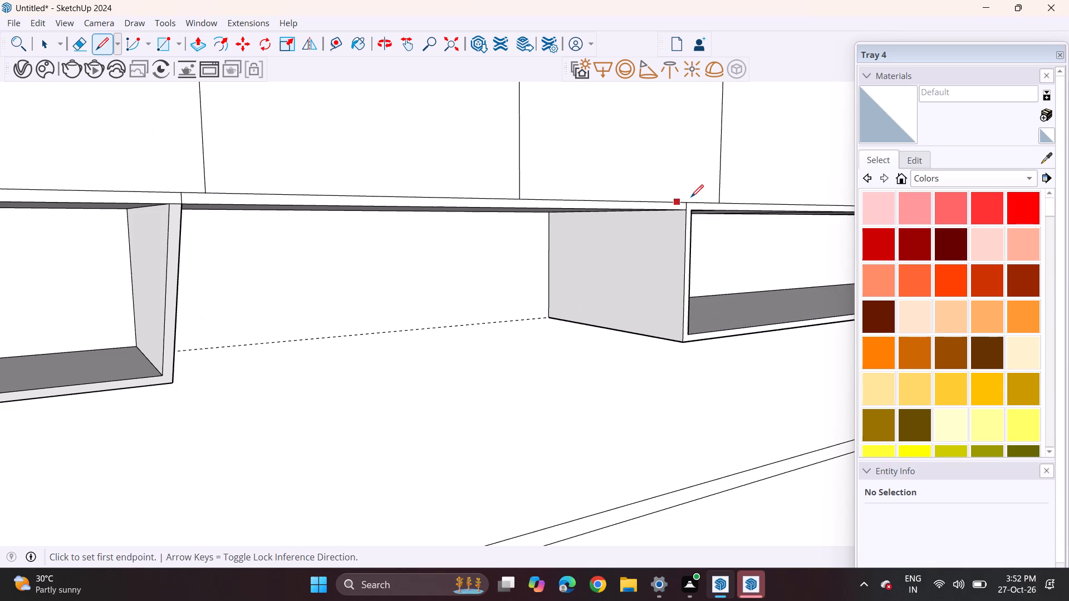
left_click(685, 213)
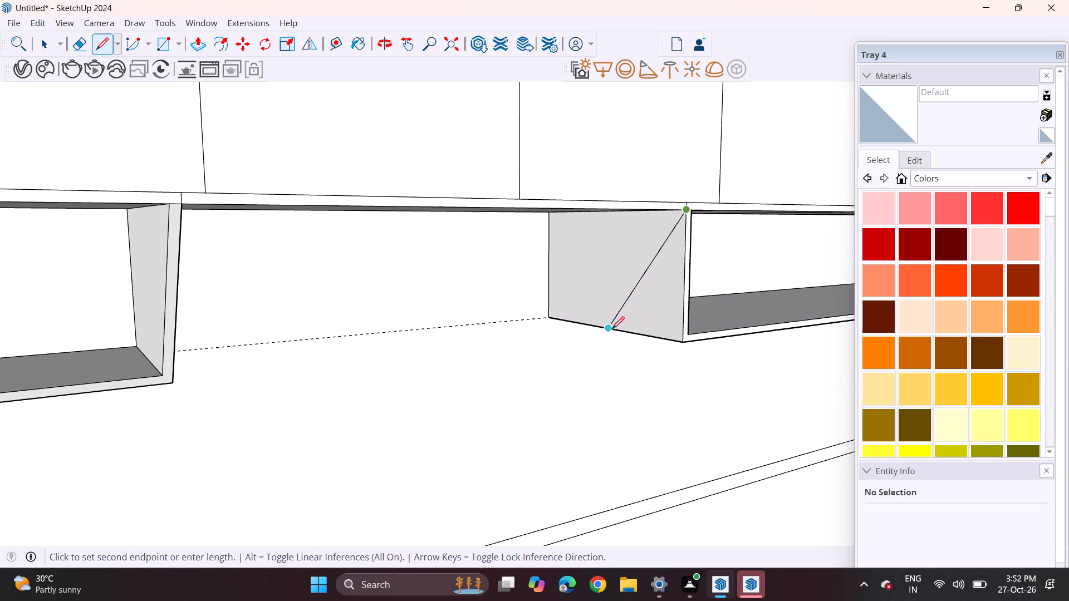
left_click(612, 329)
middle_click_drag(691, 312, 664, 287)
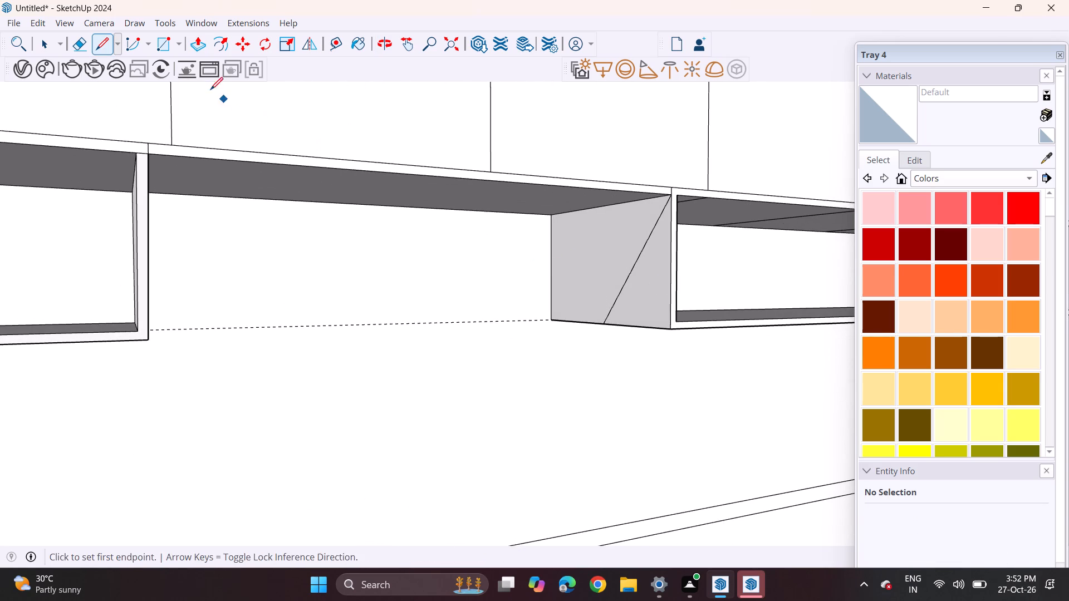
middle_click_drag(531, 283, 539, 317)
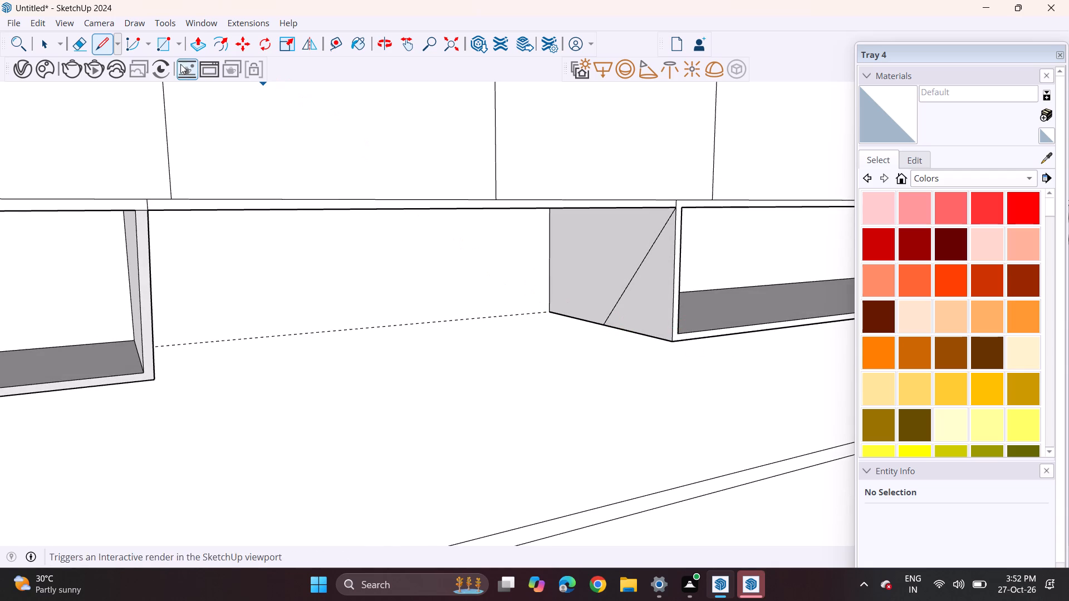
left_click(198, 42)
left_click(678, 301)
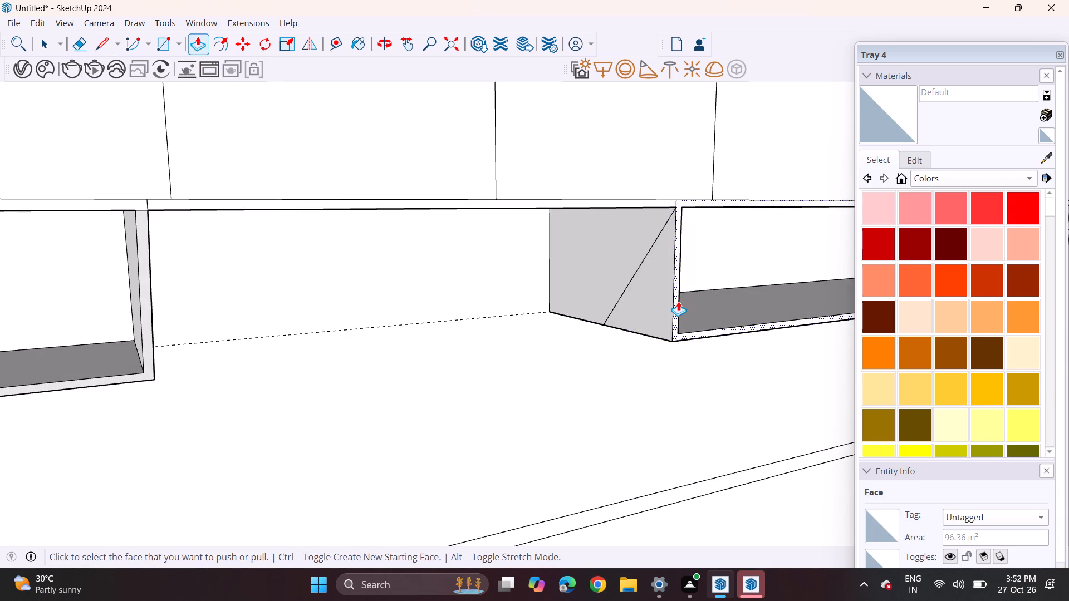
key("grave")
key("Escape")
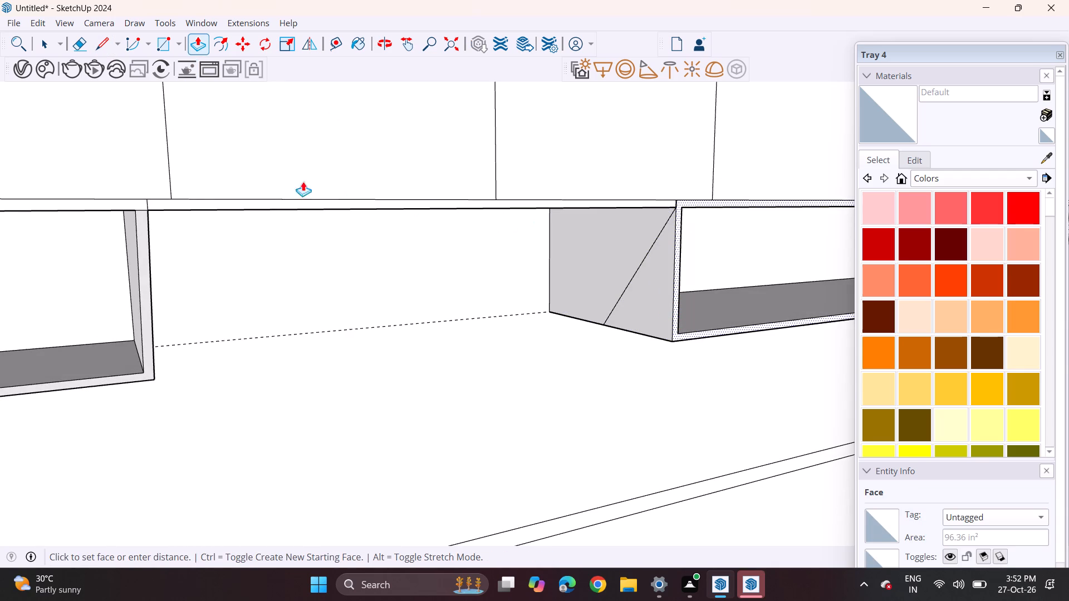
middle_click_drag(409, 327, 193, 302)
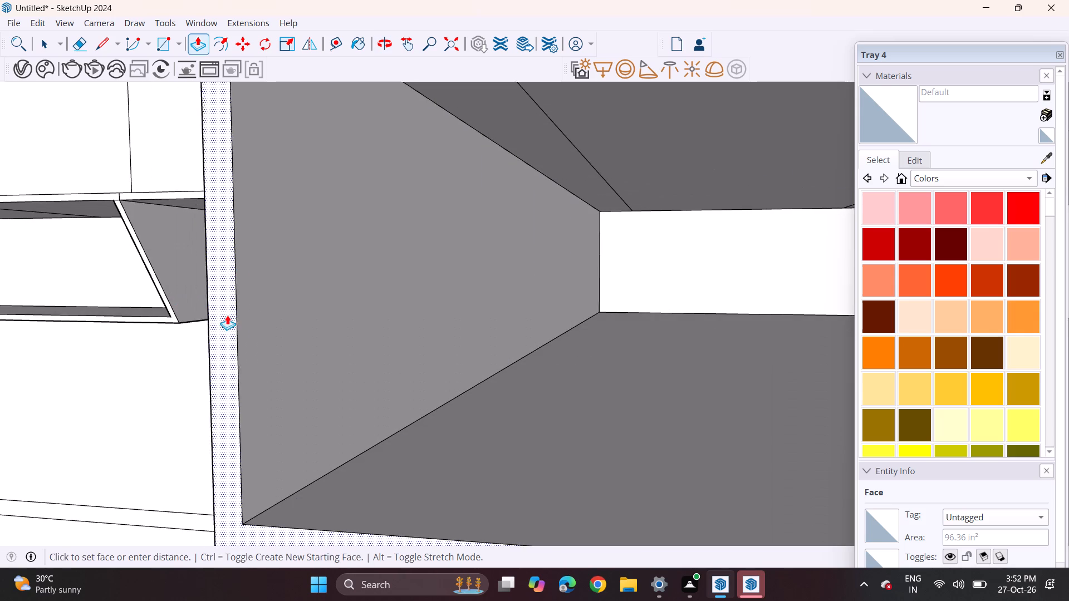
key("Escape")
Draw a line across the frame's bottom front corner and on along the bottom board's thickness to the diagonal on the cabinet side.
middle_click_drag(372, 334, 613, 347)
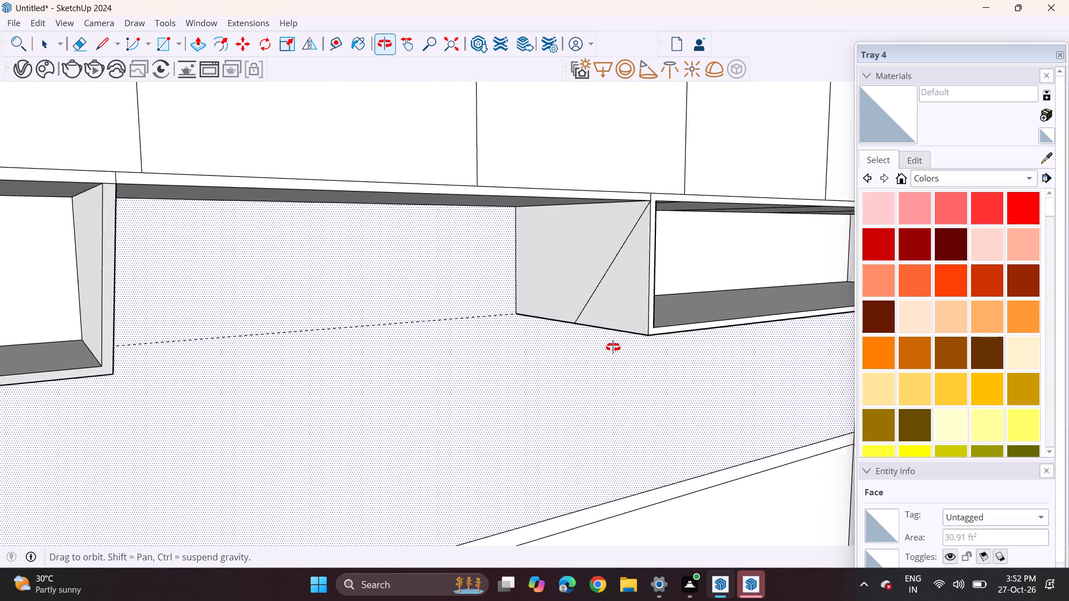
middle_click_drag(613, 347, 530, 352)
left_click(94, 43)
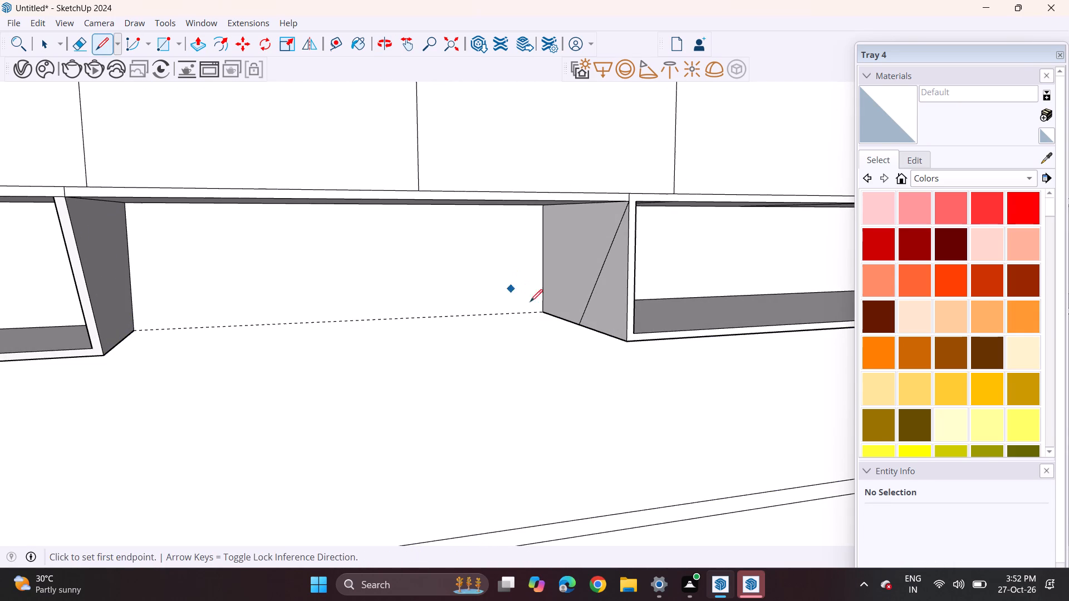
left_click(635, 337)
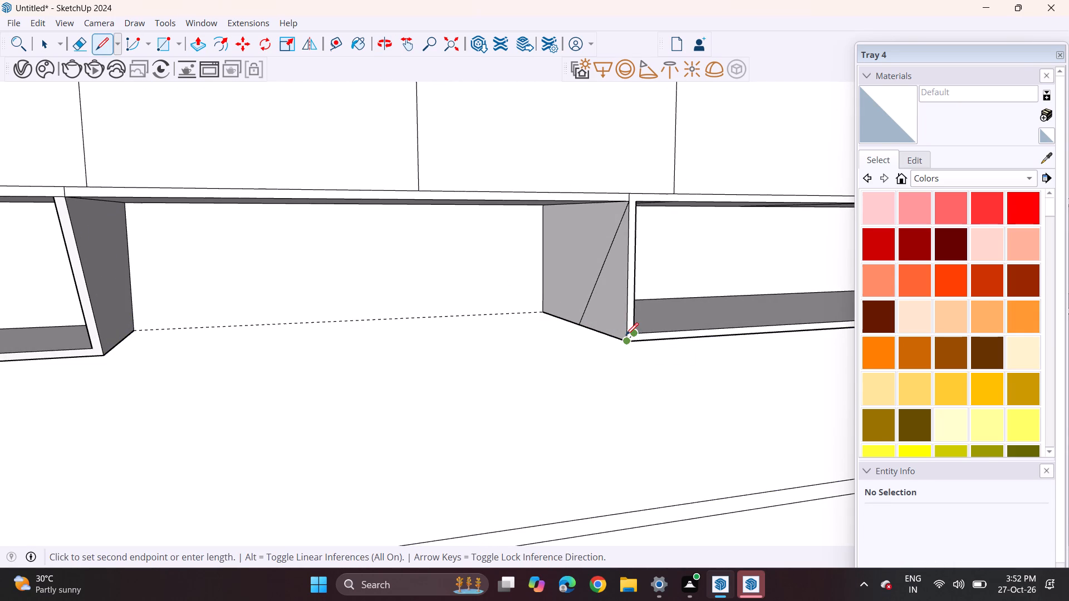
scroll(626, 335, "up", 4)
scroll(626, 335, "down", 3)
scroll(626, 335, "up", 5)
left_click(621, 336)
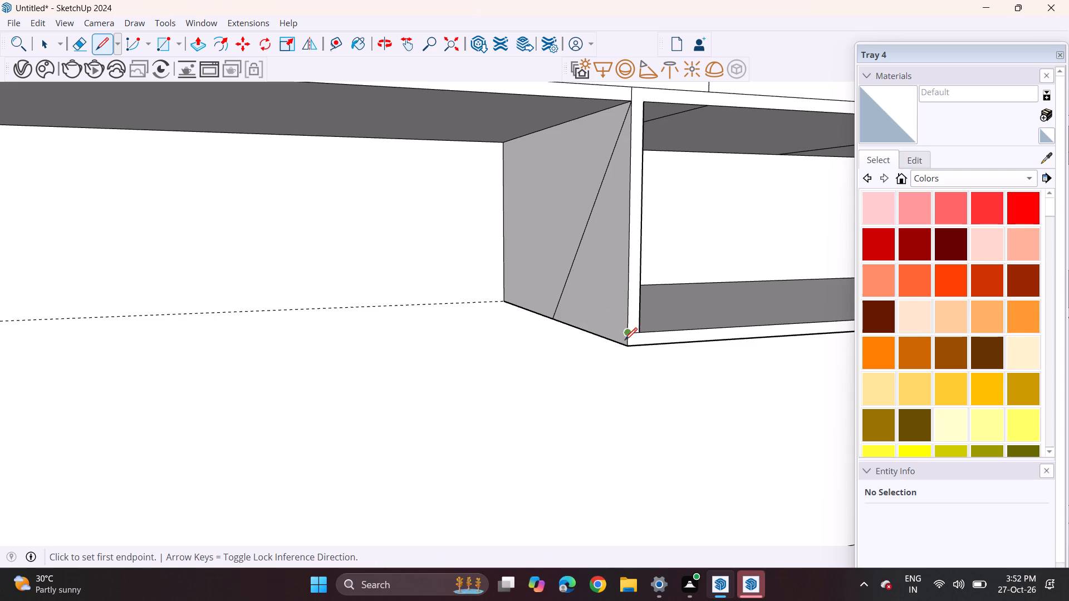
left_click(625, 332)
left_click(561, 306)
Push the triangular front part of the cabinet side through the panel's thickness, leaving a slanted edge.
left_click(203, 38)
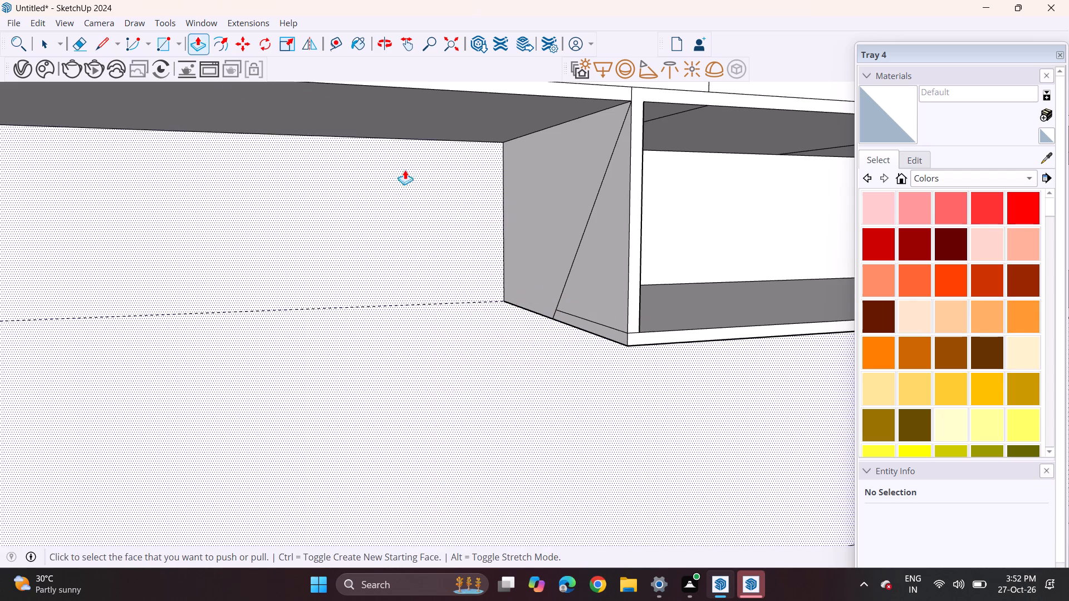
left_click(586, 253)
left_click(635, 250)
Examine the slanted cabinet side and the neighbouring open recess from several angles.
middle_click_drag(624, 272, 518, 300)
scroll(497, 242, "down", 5)
scroll(497, 242, "up", 1)
scroll(503, 250, "down", 3)
scroll(512, 263, "up", 1)
scroll(515, 266, "down", 2)
middle_click_drag(523, 279, 224, 238)
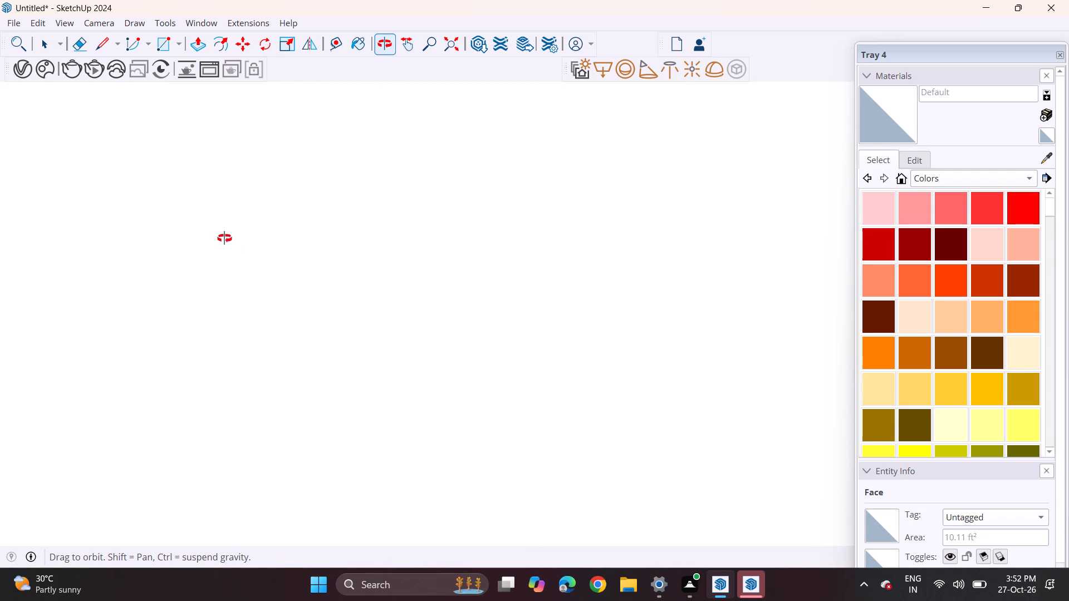
middle_click_drag(224, 238, 577, 256)
scroll(551, 263, "down", 2)
scroll(541, 274, "up", 1)
scroll(540, 277, "down", 1)
middle_click_drag(537, 254, 444, 268)
middle_click_drag(417, 273, 710, 250)
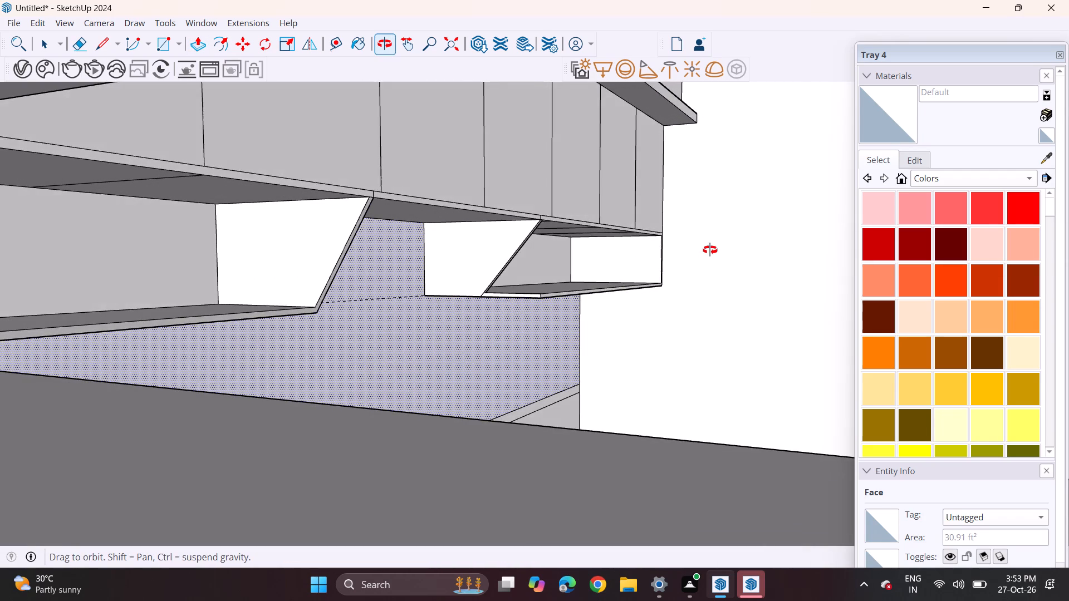
middle_click_drag(710, 250, 484, 262)
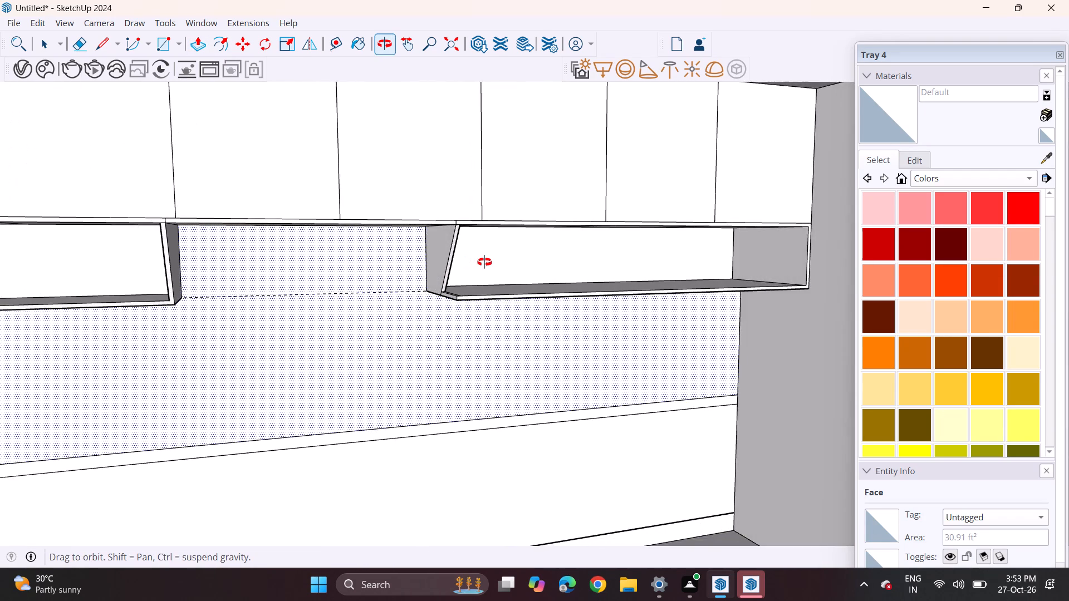
middle_click_drag(484, 262, 523, 267)
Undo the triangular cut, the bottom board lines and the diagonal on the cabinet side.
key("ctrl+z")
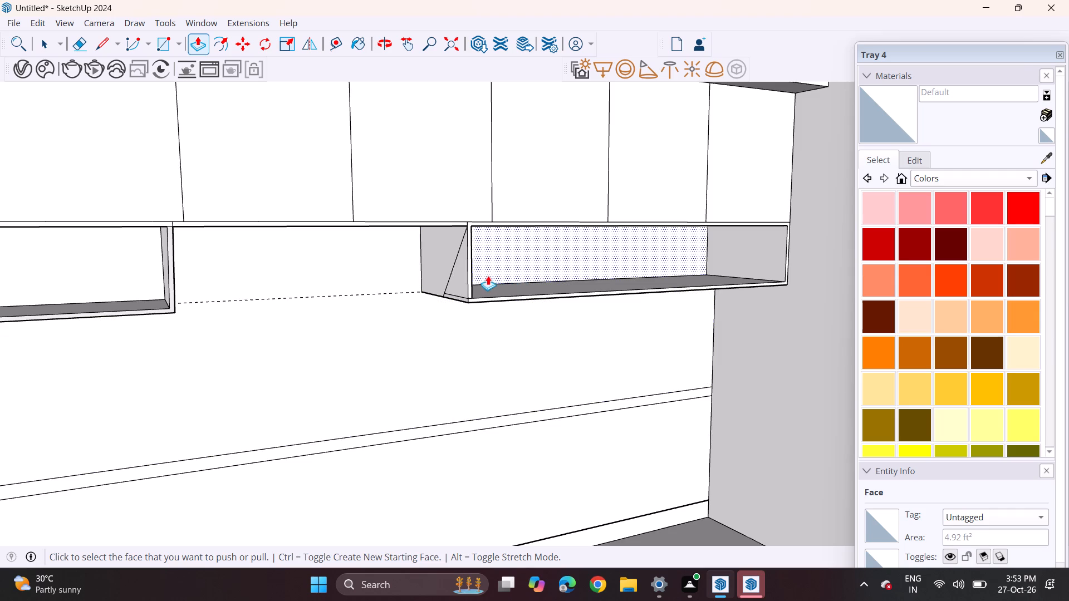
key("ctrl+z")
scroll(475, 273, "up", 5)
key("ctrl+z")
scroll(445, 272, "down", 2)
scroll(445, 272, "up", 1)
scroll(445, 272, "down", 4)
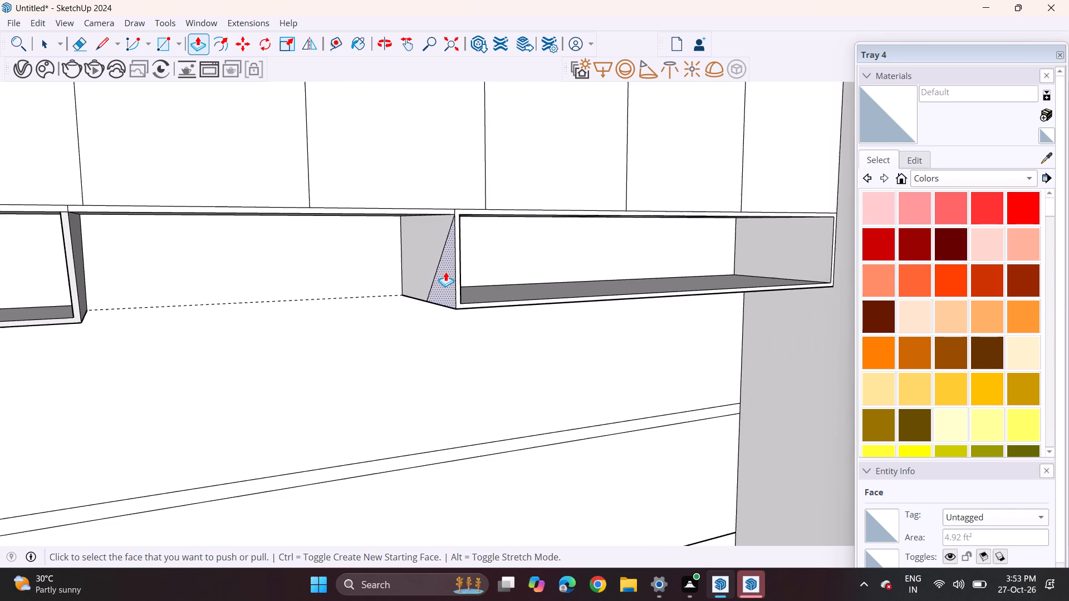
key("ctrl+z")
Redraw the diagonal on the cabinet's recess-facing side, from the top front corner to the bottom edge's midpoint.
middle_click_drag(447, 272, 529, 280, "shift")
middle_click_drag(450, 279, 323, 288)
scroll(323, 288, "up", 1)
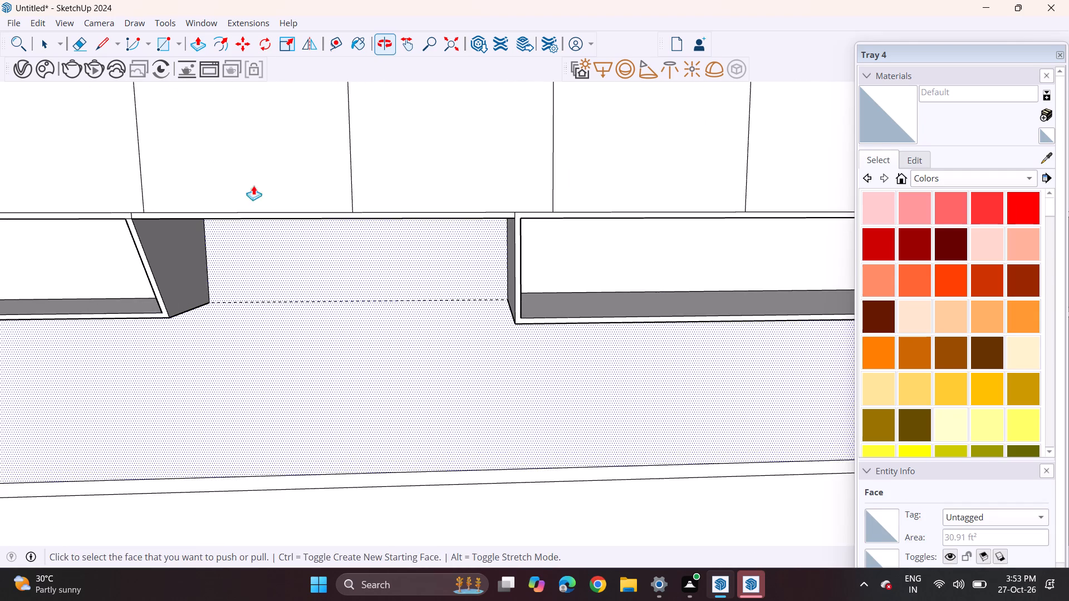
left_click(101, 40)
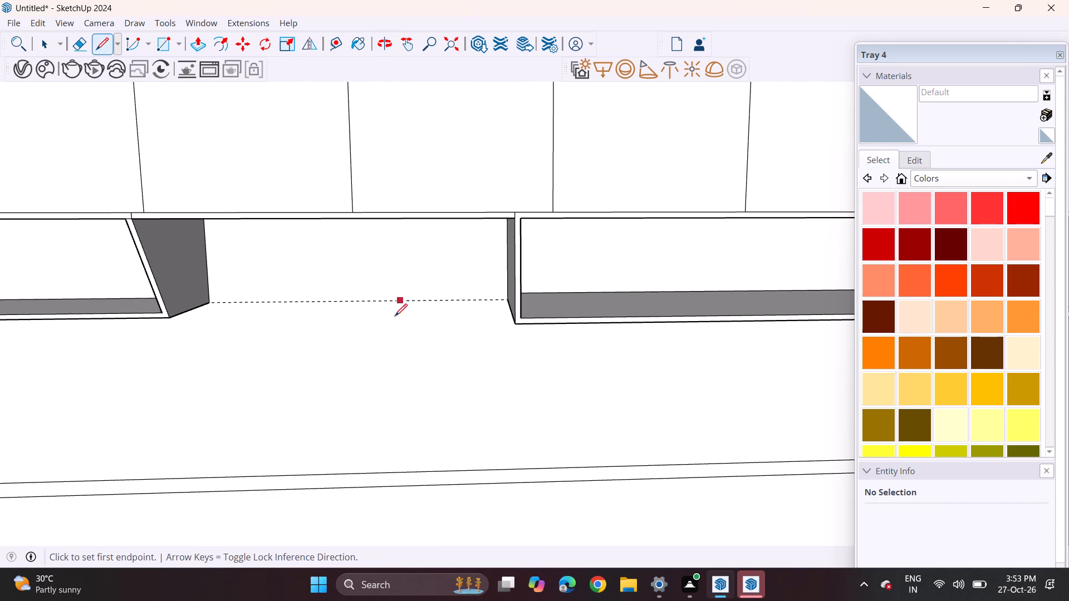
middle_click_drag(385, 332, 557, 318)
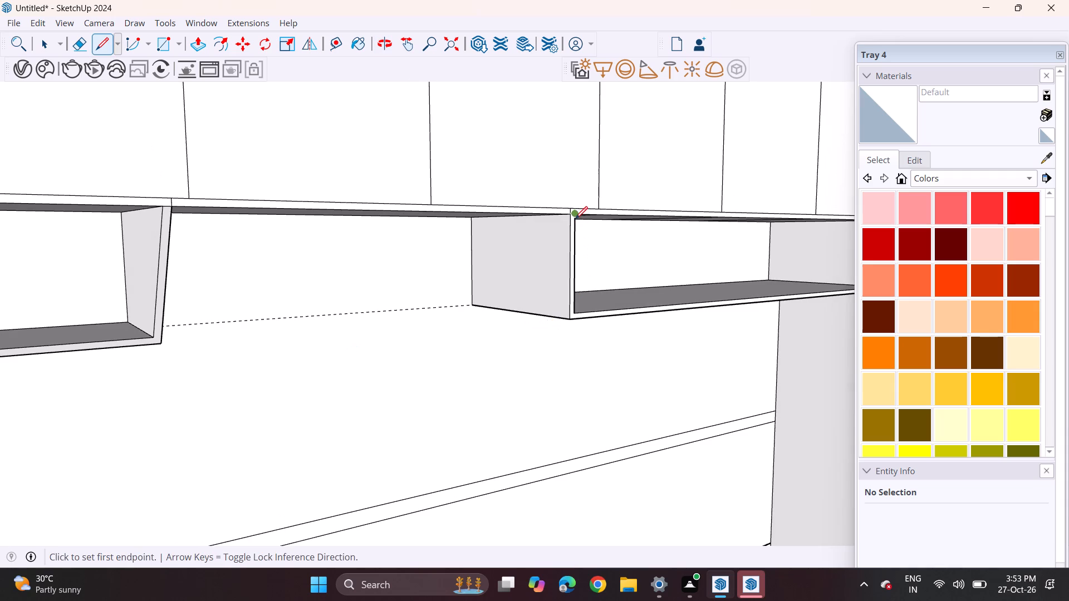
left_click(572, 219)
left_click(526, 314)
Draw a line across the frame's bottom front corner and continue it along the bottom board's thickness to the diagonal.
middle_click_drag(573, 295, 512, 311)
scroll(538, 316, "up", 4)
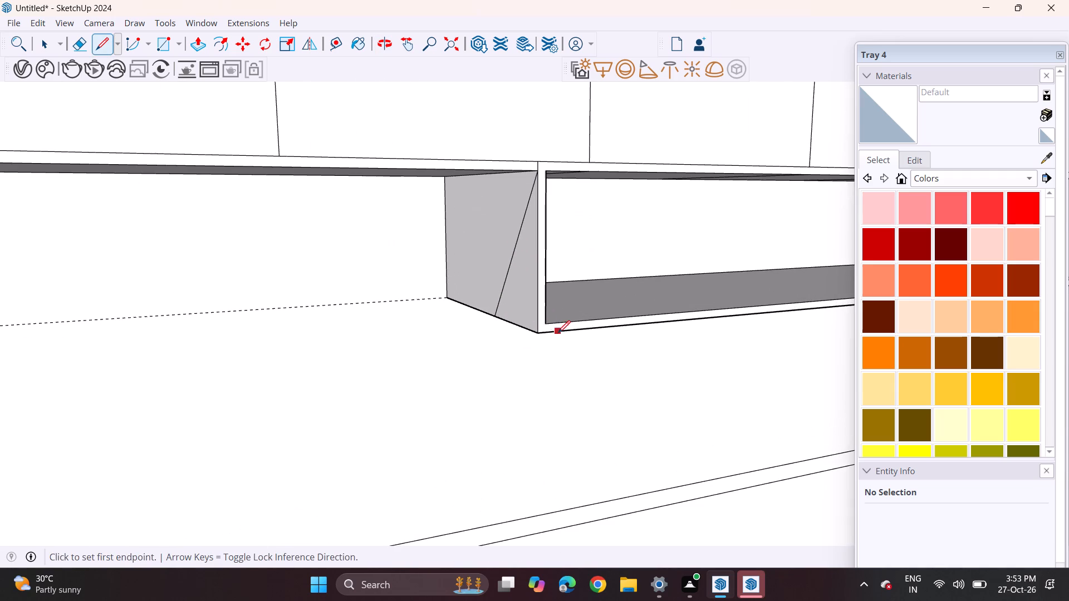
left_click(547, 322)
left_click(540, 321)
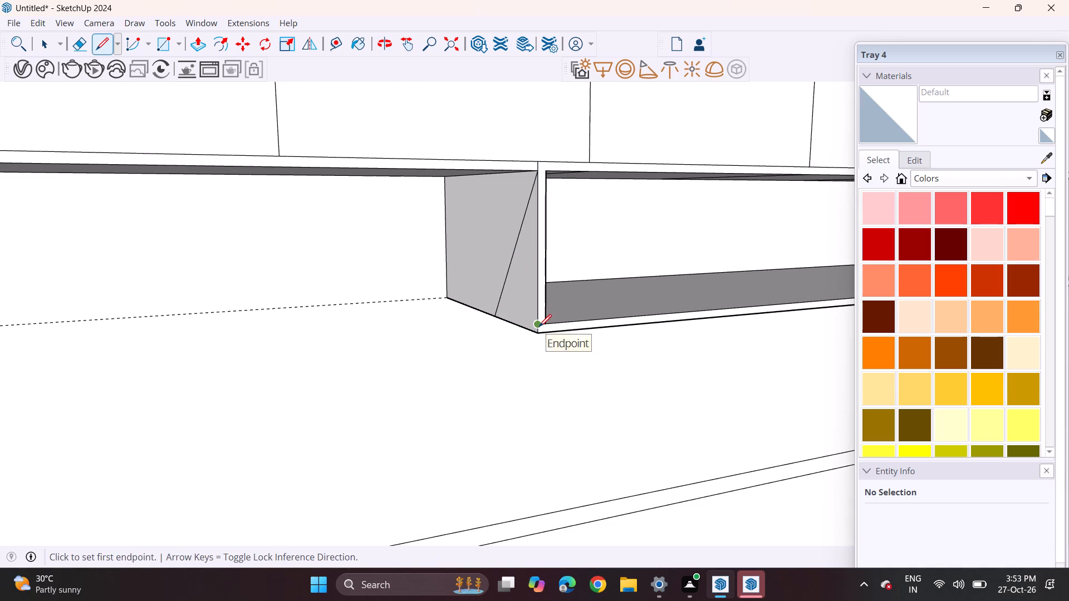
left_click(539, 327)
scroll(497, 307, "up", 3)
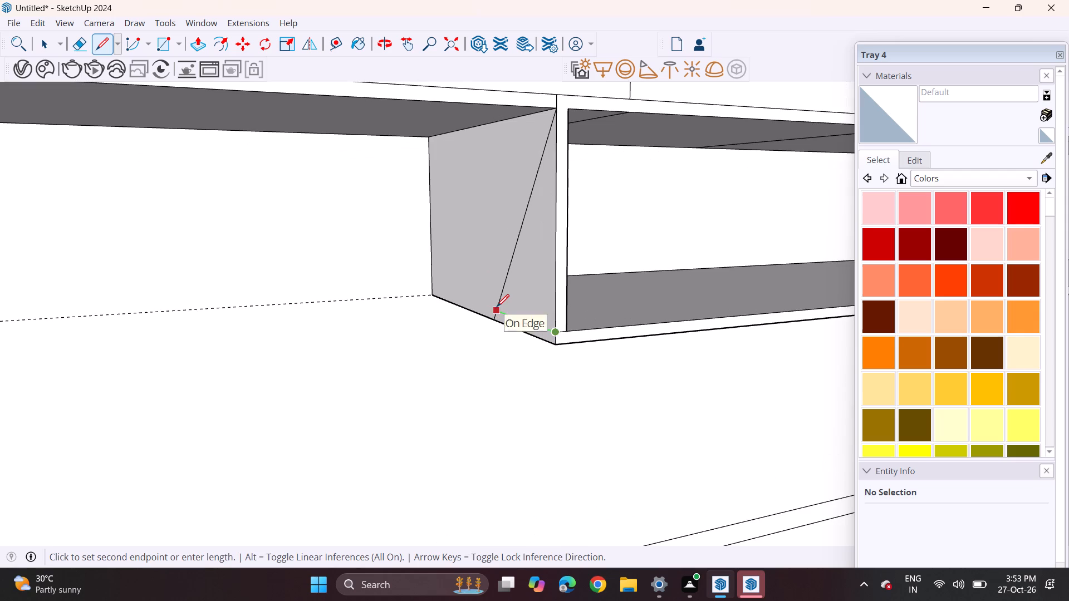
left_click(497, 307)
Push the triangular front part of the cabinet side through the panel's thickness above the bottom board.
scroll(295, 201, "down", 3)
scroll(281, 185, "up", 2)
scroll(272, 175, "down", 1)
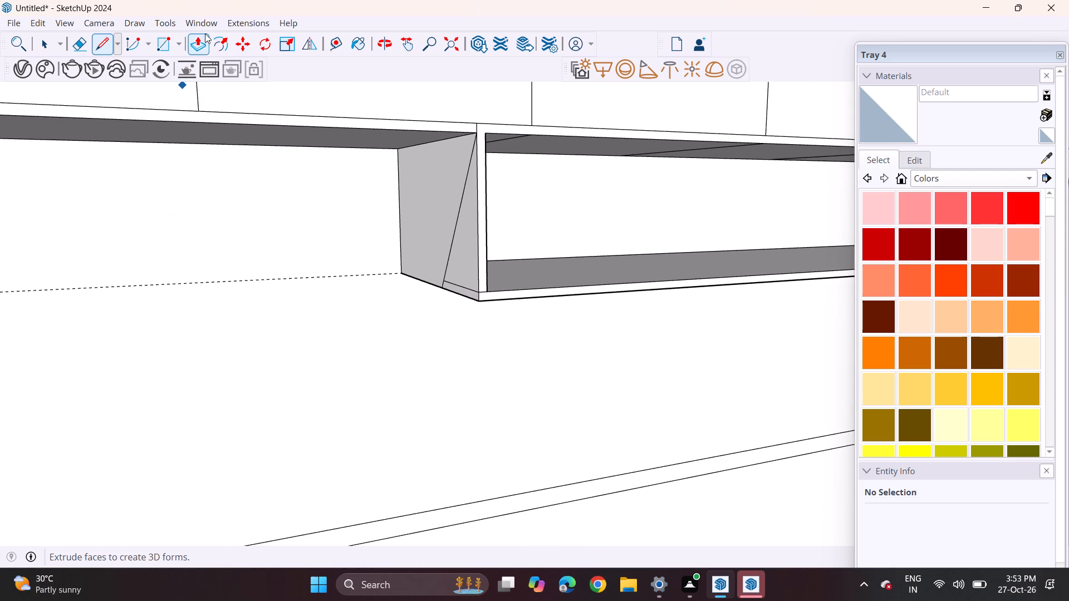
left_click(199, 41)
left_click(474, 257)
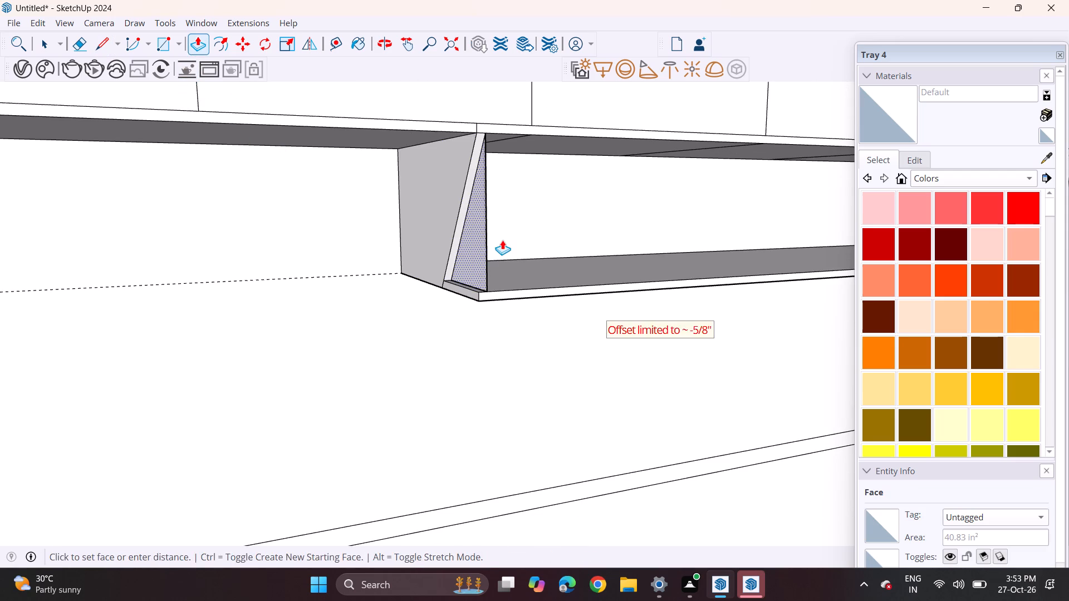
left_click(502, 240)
Examine the cut cabinet side and its projecting bottom board against the slanted end panel across the recess.
middle_click_drag(660, 292, 598, 298)
middle_click_drag(406, 324, 658, 328)
scroll(657, 328, "up", 1)
middle_click_drag(638, 329, 703, 324)
middle_click_drag(705, 309, 346, 372, "shift")
middle_click_drag(340, 371, 338, 393)
left_click(95, 48)
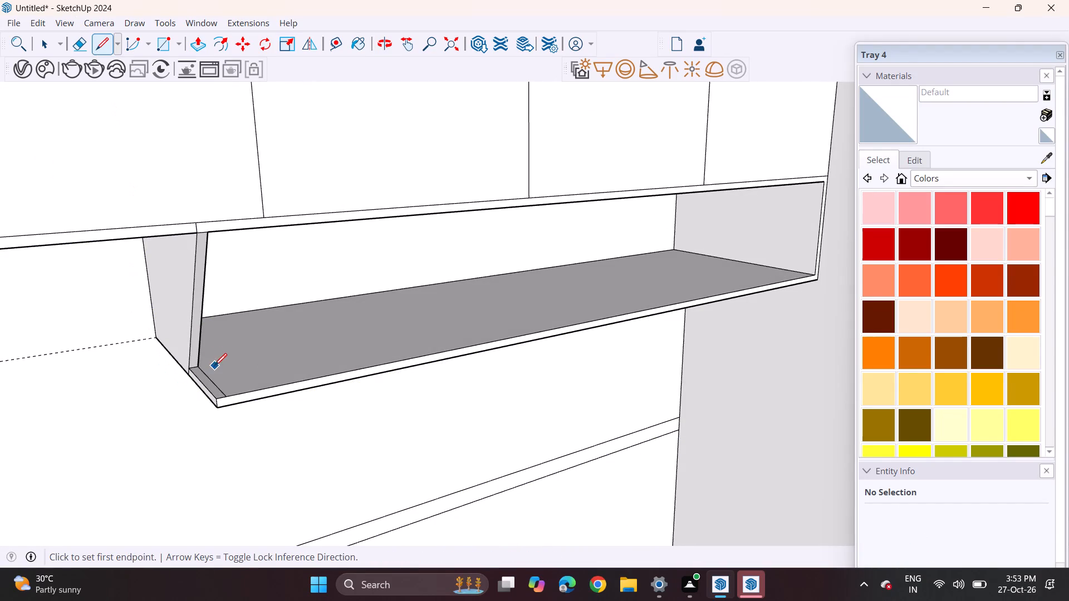
middle_click_drag(486, 364, 407, 362)
middle_click_drag(242, 382, 686, 322)
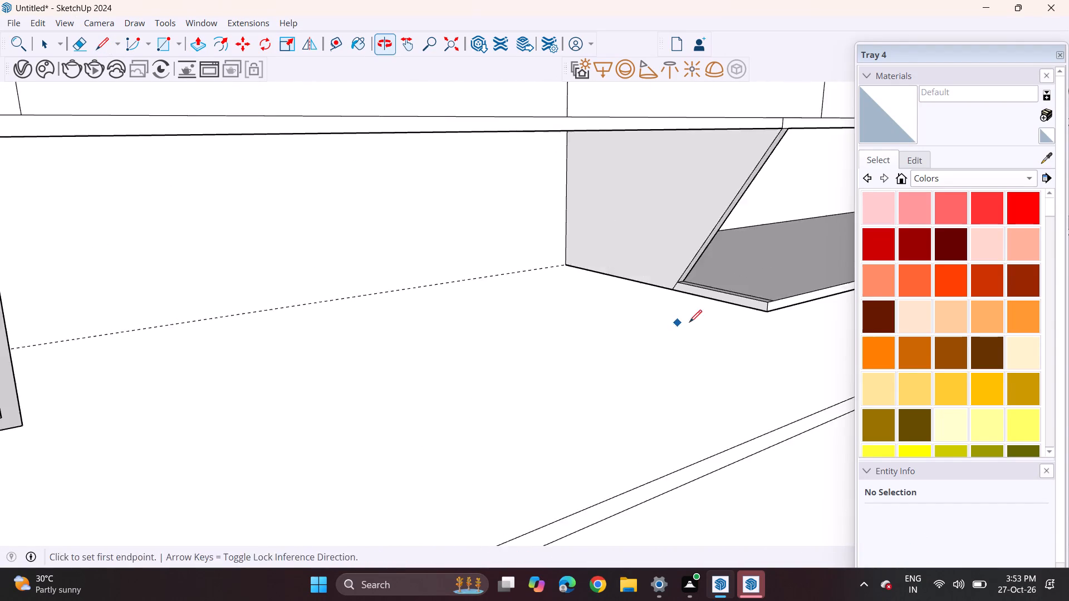
middle_click_drag(684, 320, 400, 309)
scroll(351, 299, "down", 5)
middle_click_drag(312, 311, 776, 313)
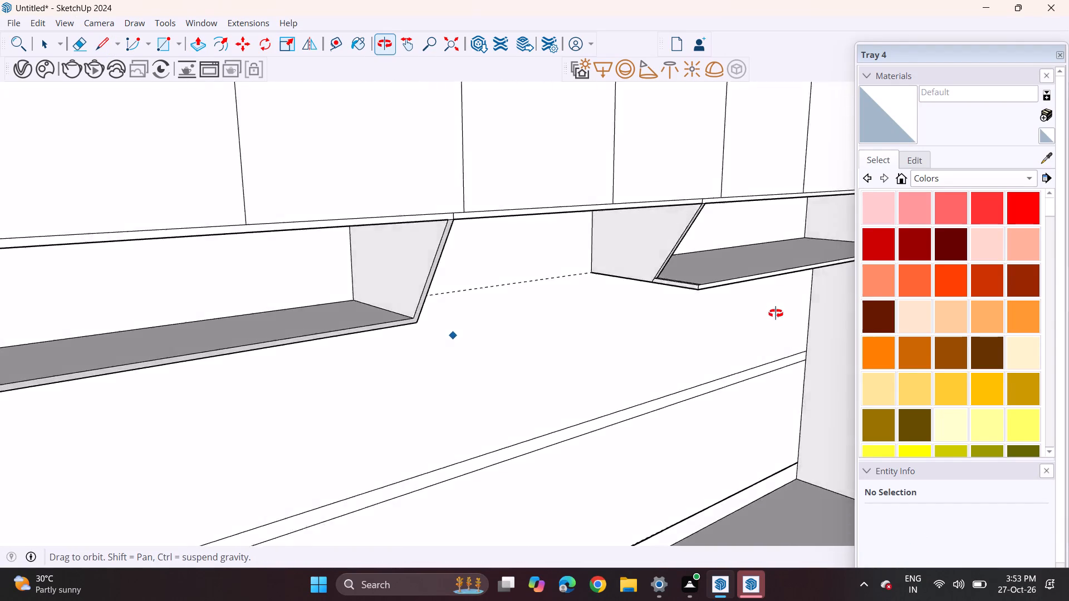
middle_click_drag(776, 313, 575, 344)
middle_click_drag(601, 338, 364, 353, "shift")
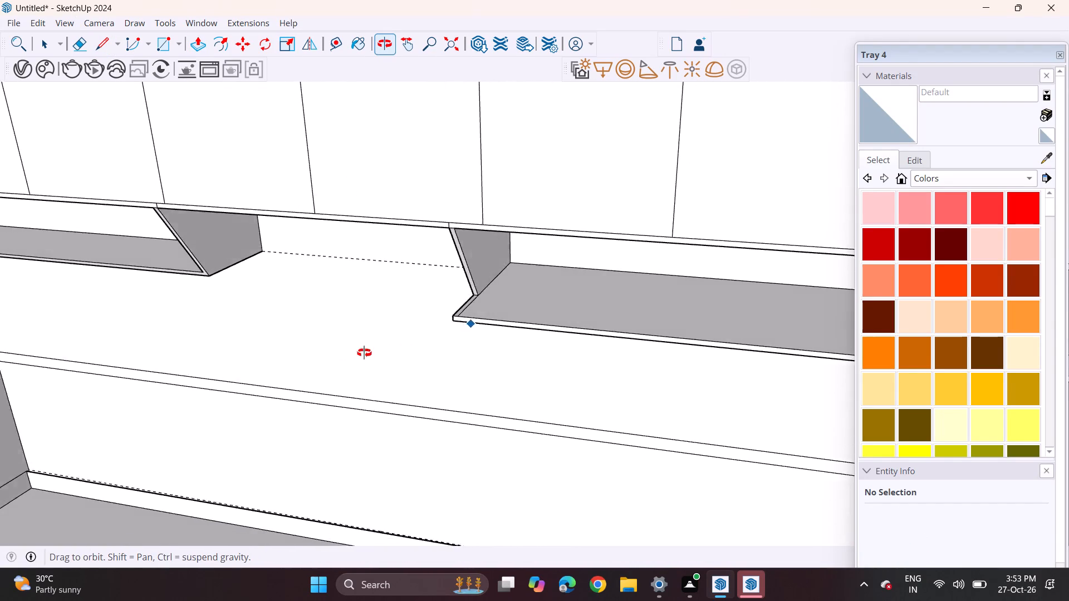
middle_click_drag(364, 353, 620, 306, "shift")
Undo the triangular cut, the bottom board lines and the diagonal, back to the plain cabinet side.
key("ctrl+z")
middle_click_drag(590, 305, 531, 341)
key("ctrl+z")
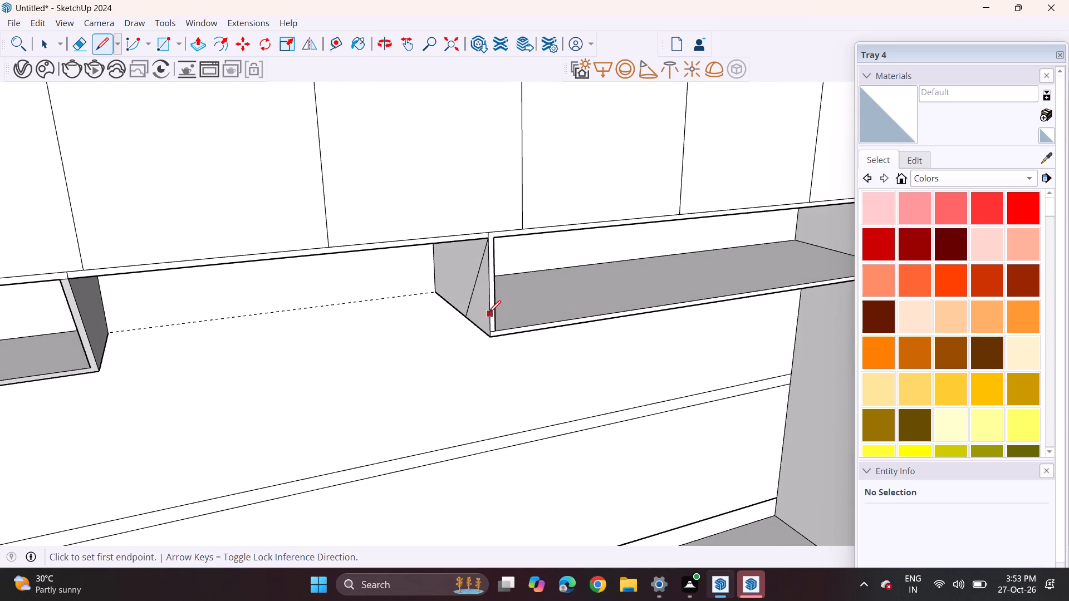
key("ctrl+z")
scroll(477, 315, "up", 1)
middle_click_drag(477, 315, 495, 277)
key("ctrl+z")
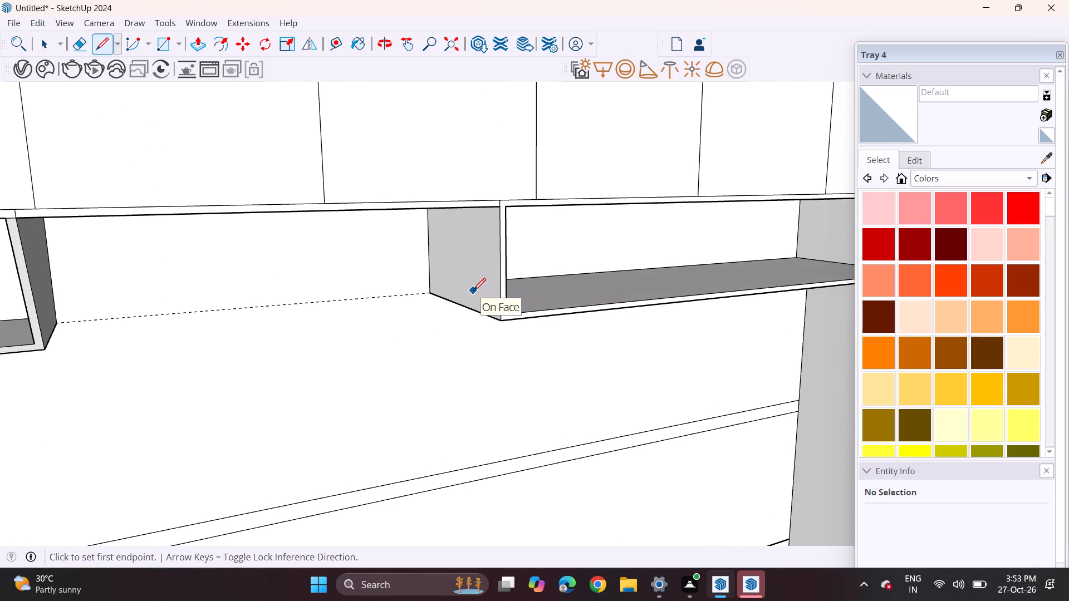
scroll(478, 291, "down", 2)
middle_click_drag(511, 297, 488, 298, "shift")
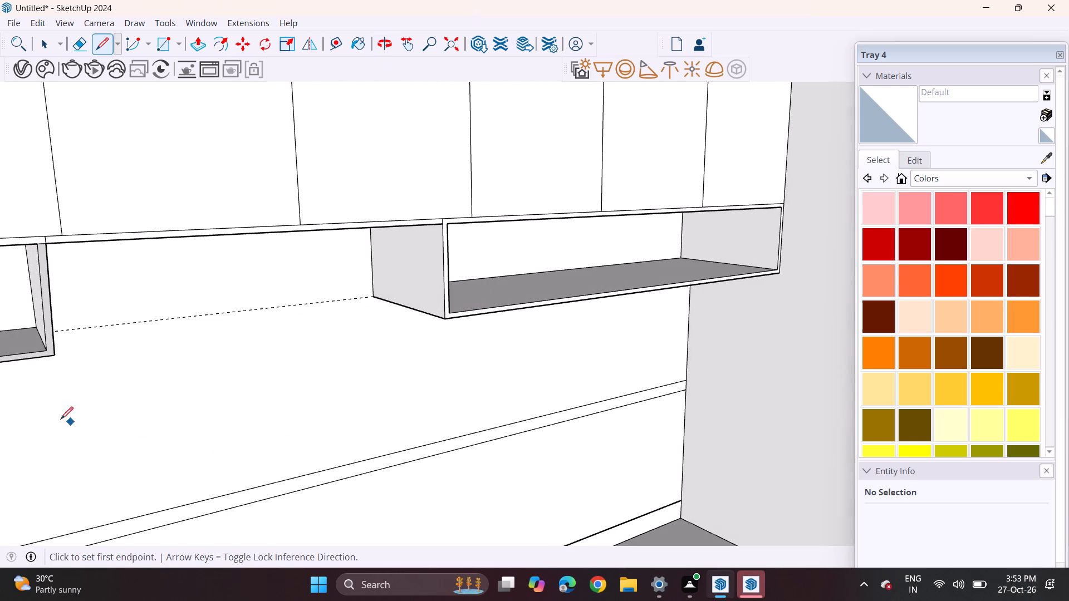
Draw a reference line across the recess from the opposite slanted panel's bottom front corner, and a diagonal from its end to the cabinet side's top front corner.
left_click(52, 357)
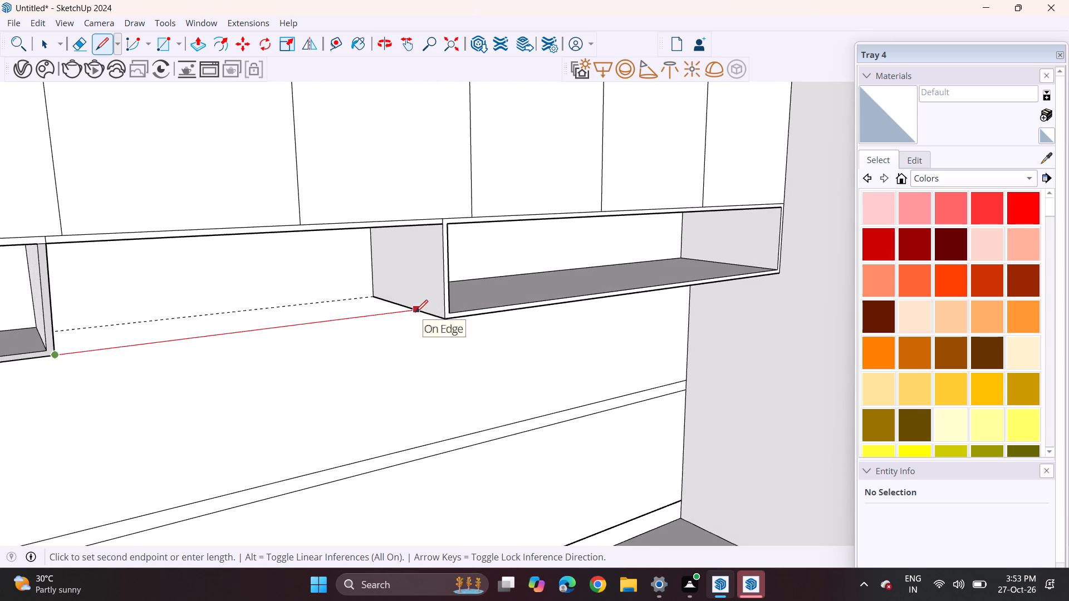
left_click(415, 312)
left_click(412, 309)
left_click(445, 226)
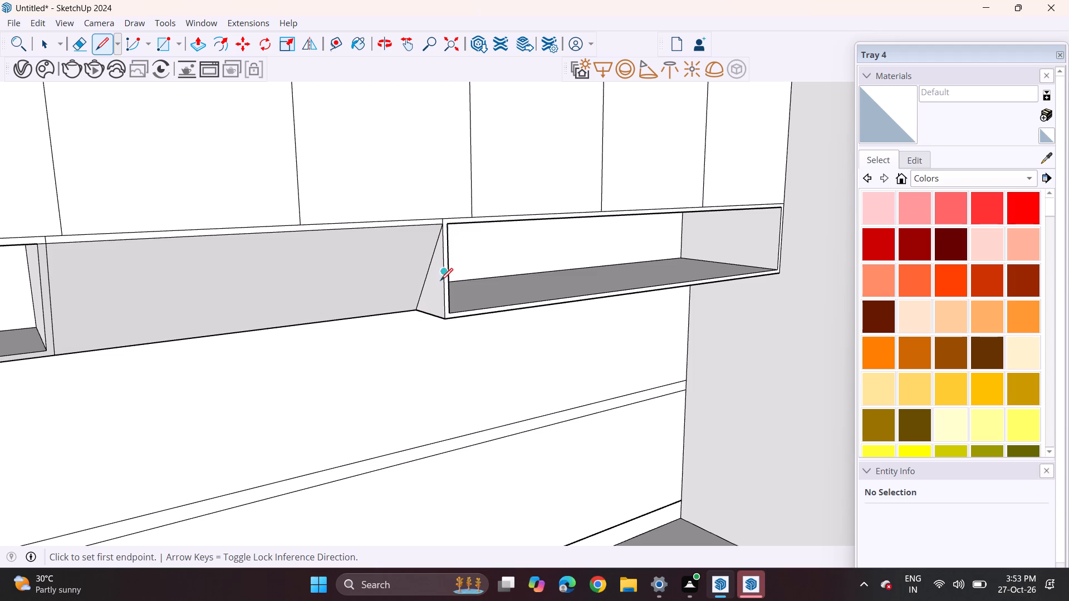
key("ctrl+z")
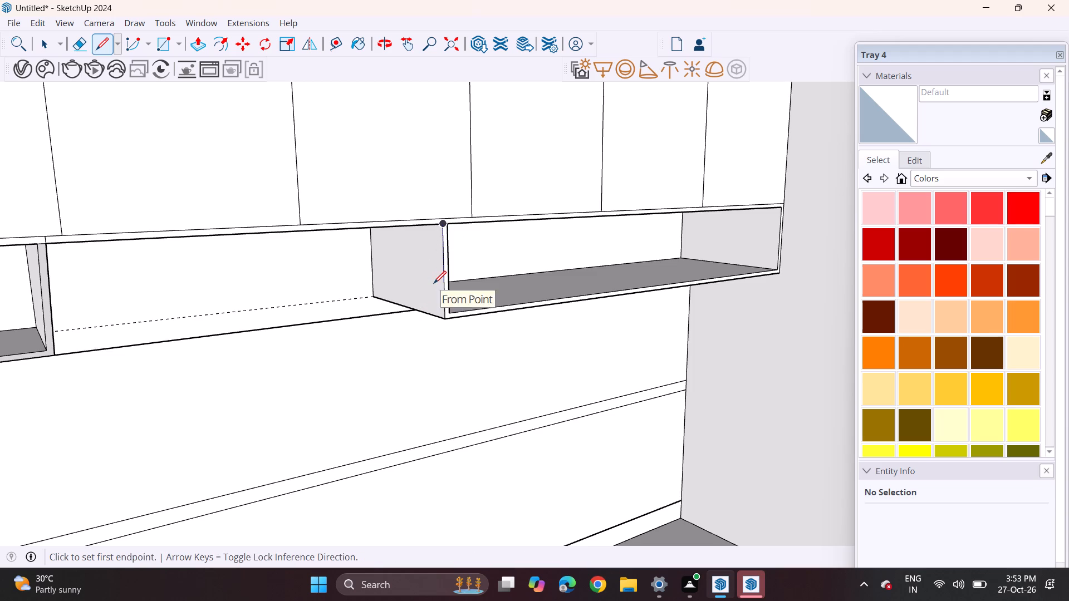
middle_click_drag(428, 293, 458, 288)
scroll(428, 293, "up", 1)
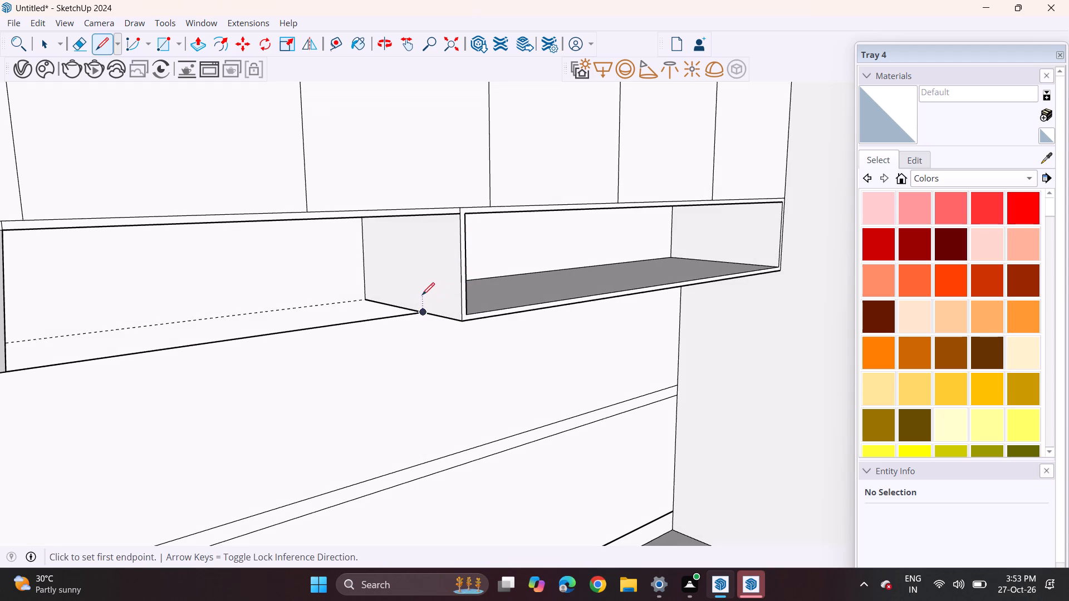
left_click(422, 316)
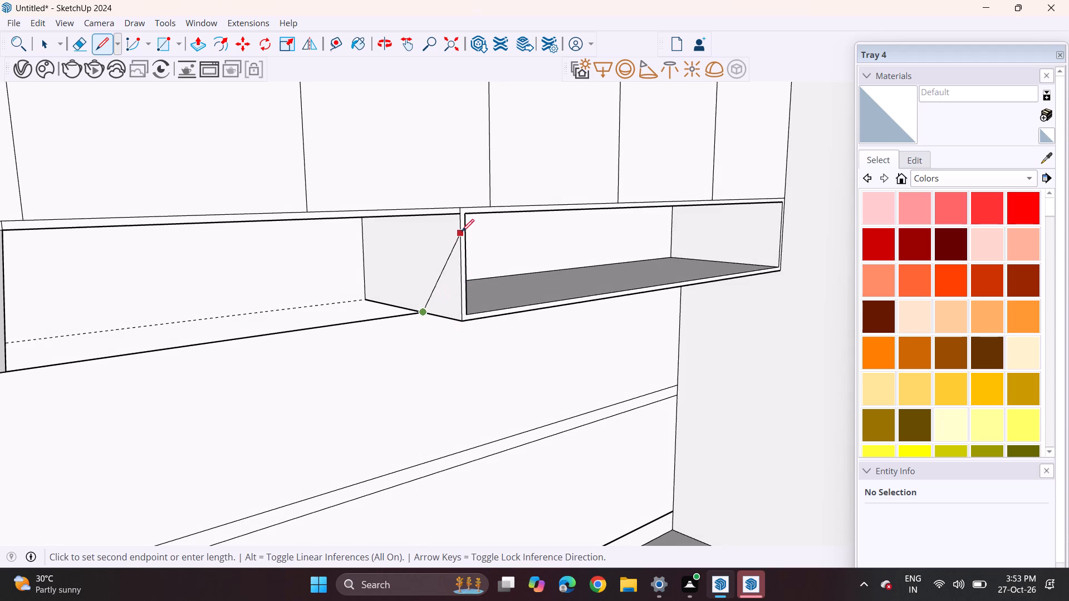
left_click(463, 211)
Erase the reference line spanning the recess between the two cabinets.
middle_click_drag(369, 309, 183, 178)
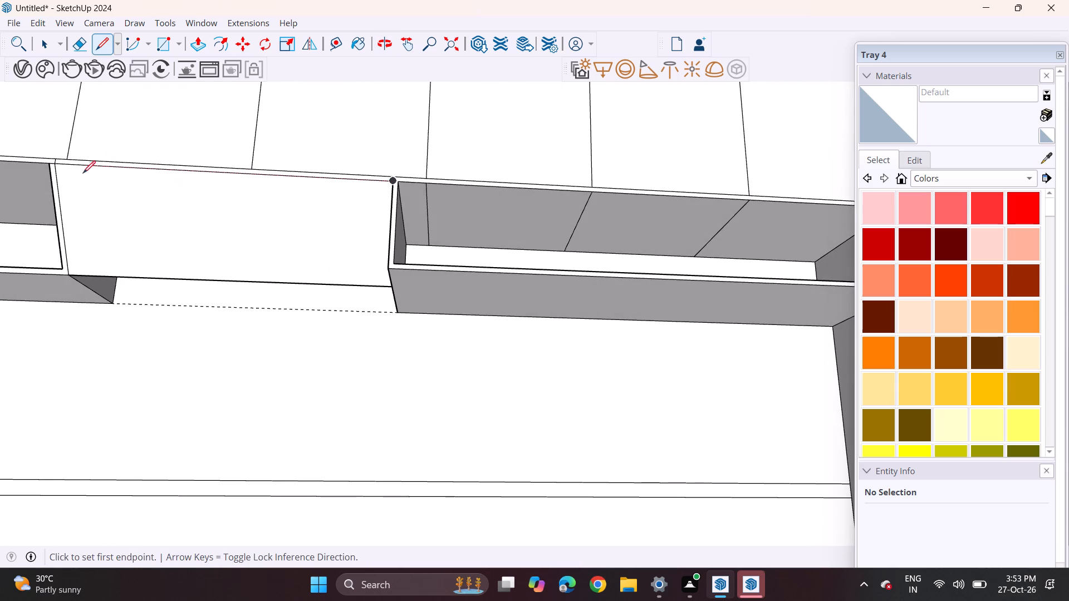
left_click(84, 38)
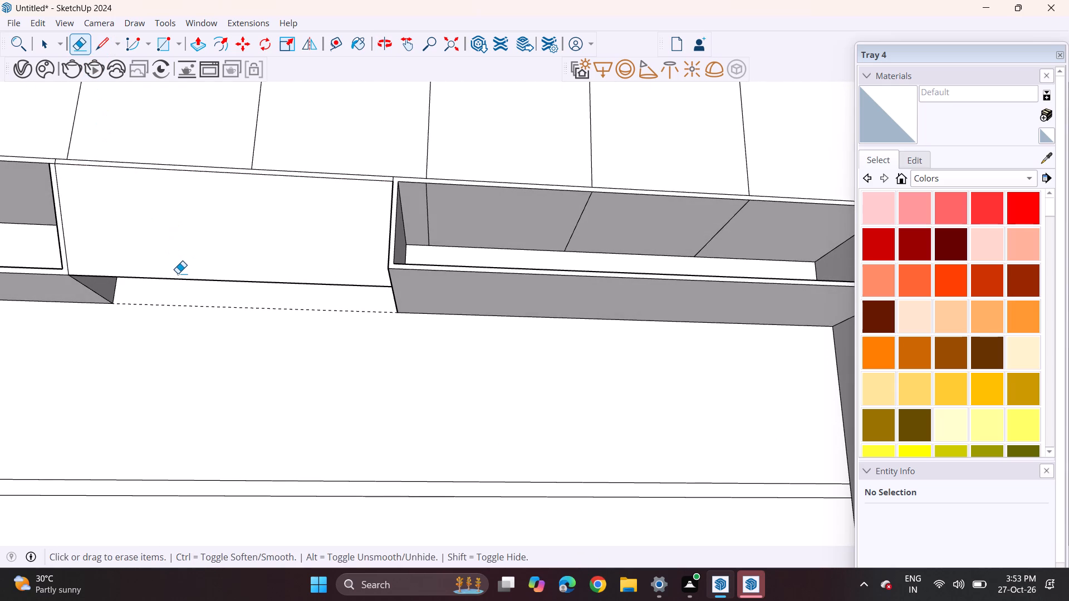
double_click(178, 273)
middle_click_drag(218, 246, 399, 374)
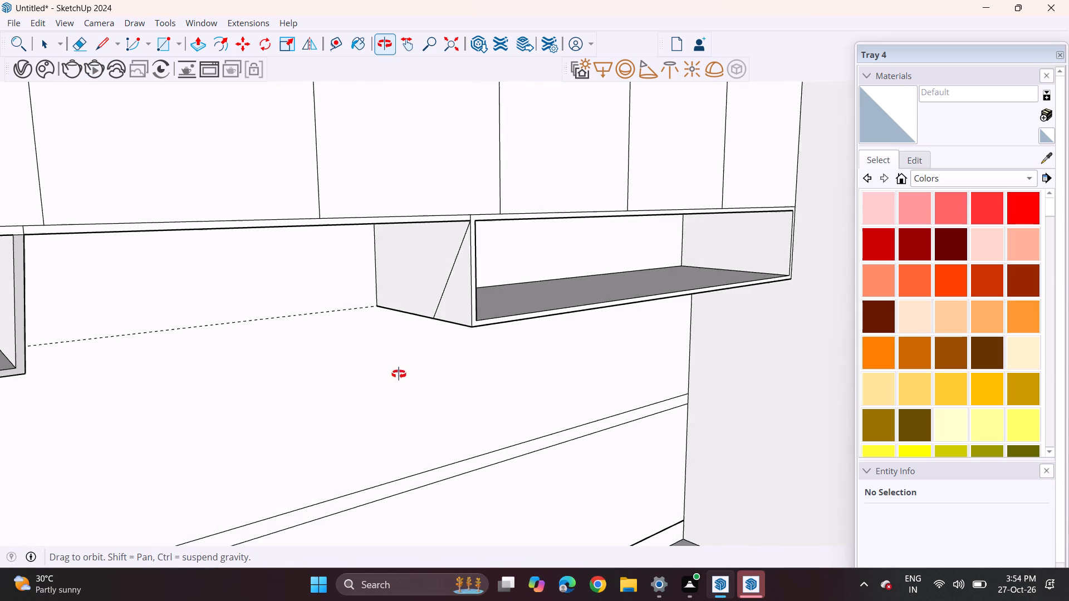
middle_click_drag(399, 374, 398, 374)
Draw a line across the frame's bottom front corner and continue it along the bottom board's thickness to the diagonal.
left_click(96, 52)
scroll(453, 340, "up", 4)
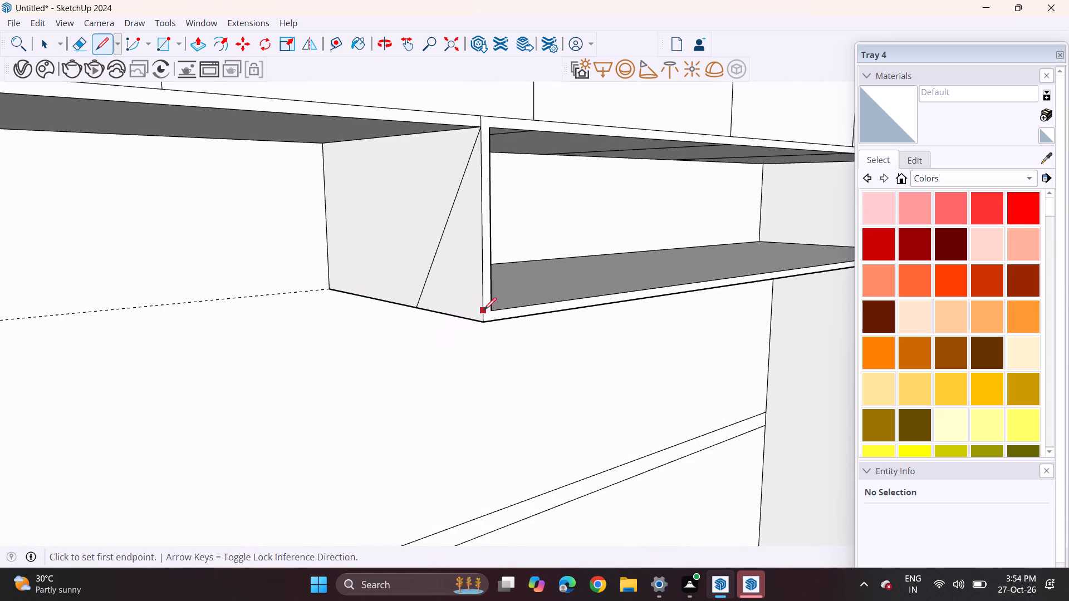
left_click(493, 306)
left_click(480, 311)
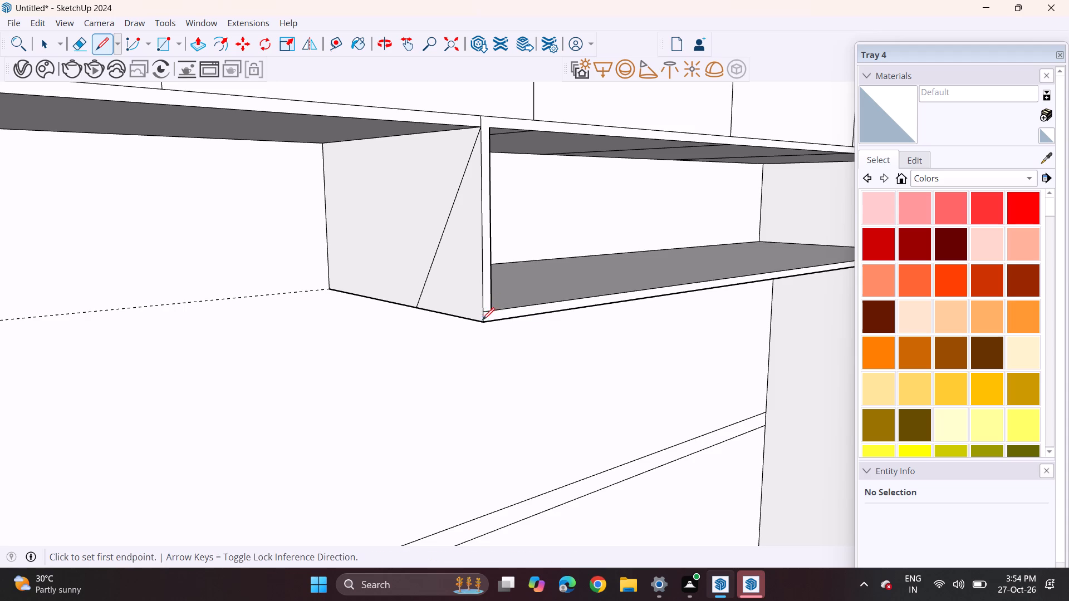
left_click(483, 314)
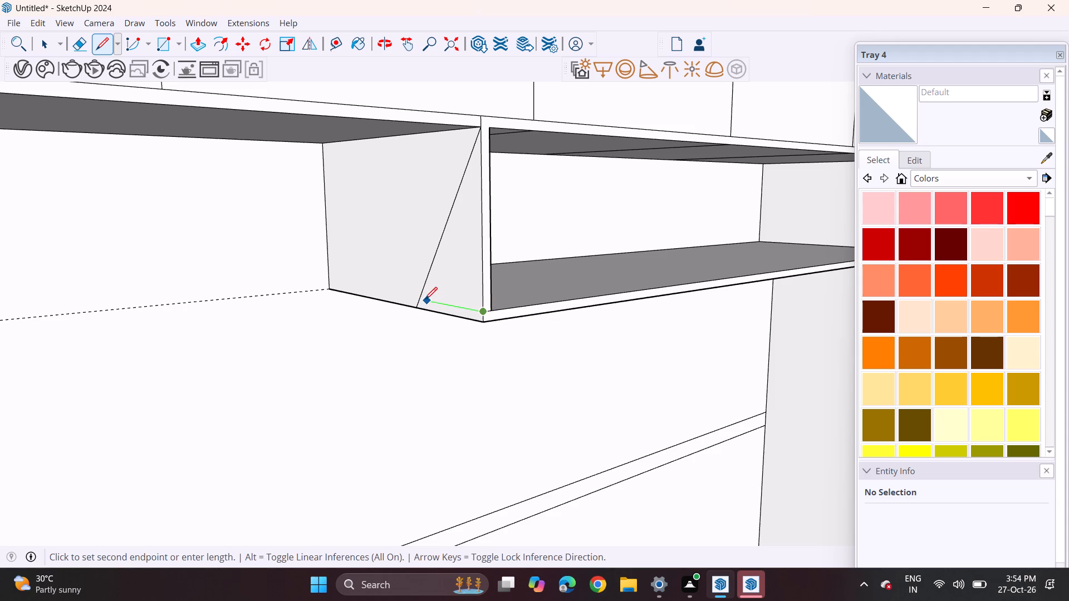
left_click(421, 298)
Push the triangular front part of the cabinet side through the panel's thickness above the bottom board.
left_click(193, 38)
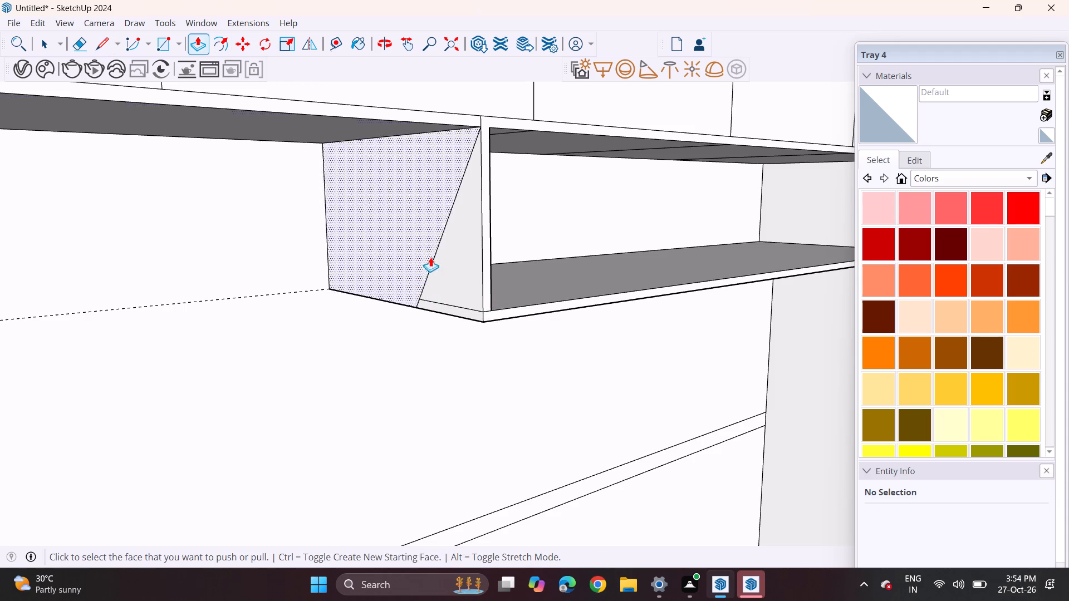
left_click(458, 274)
left_click(497, 262)
Draw a line along the bottom board's top face from the slanted panel's foot to the opposite side panel.
middle_click_drag(469, 247, 370, 293)
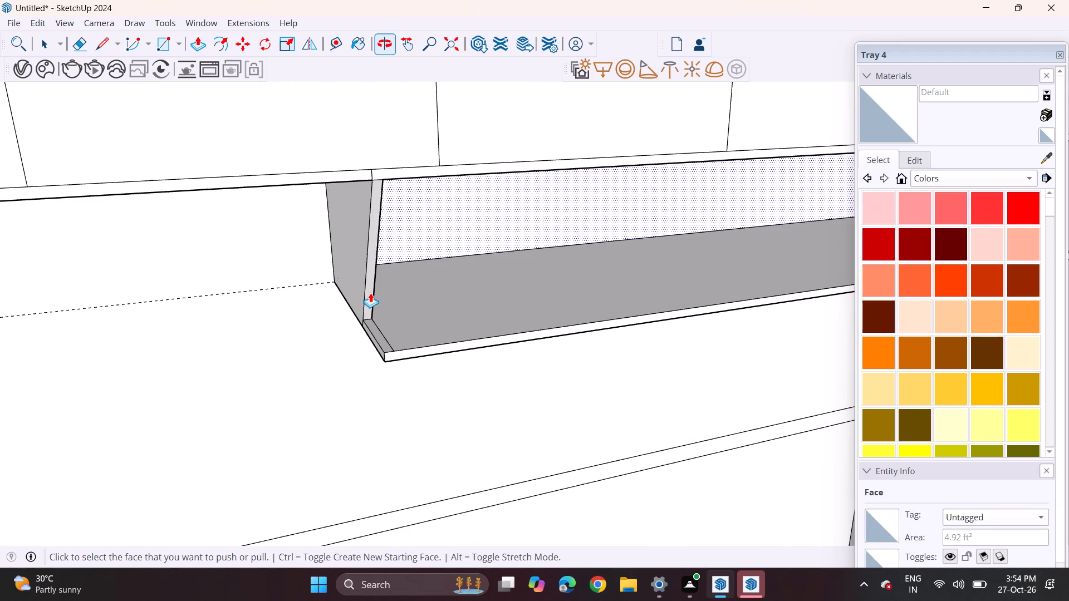
middle_click_drag(370, 293, 374, 293)
left_click(106, 47)
middle_click_drag(425, 295, 248, 295)
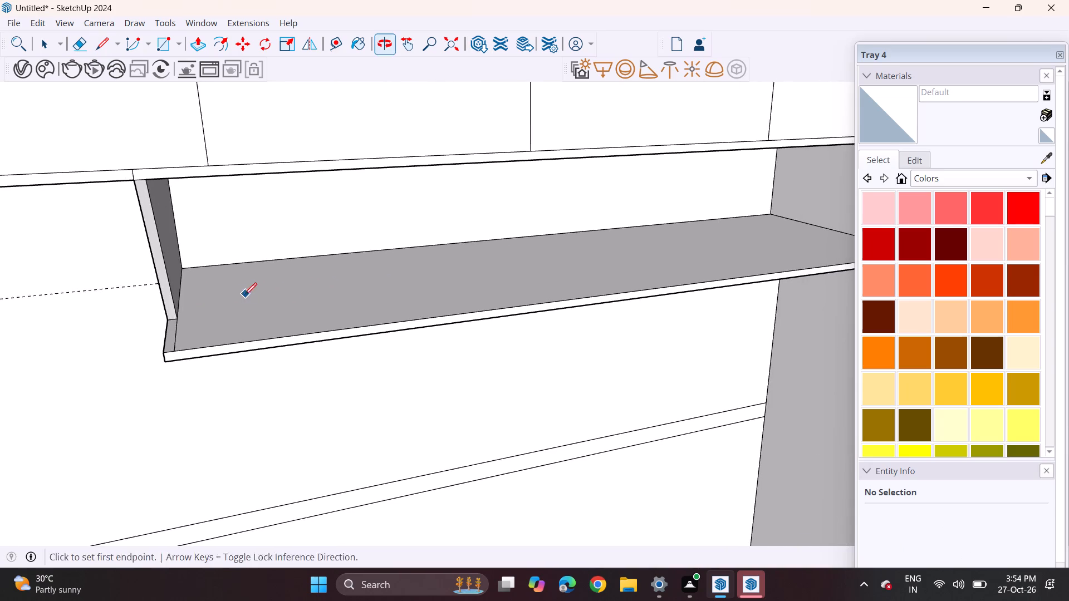
middle_click_drag(244, 295, 266, 303)
left_click(179, 329)
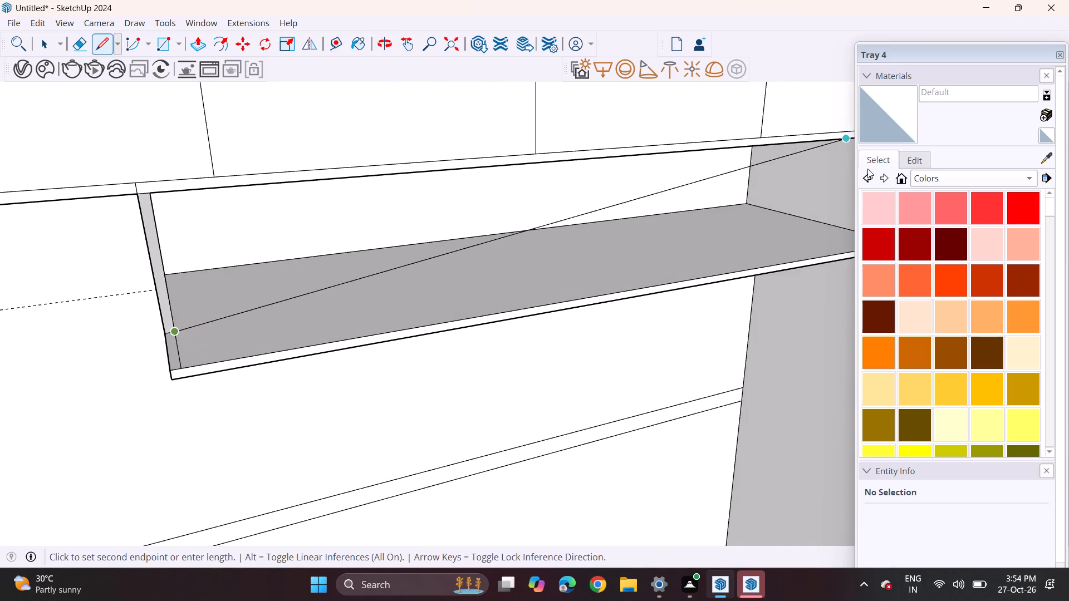
left_click(844, 230)
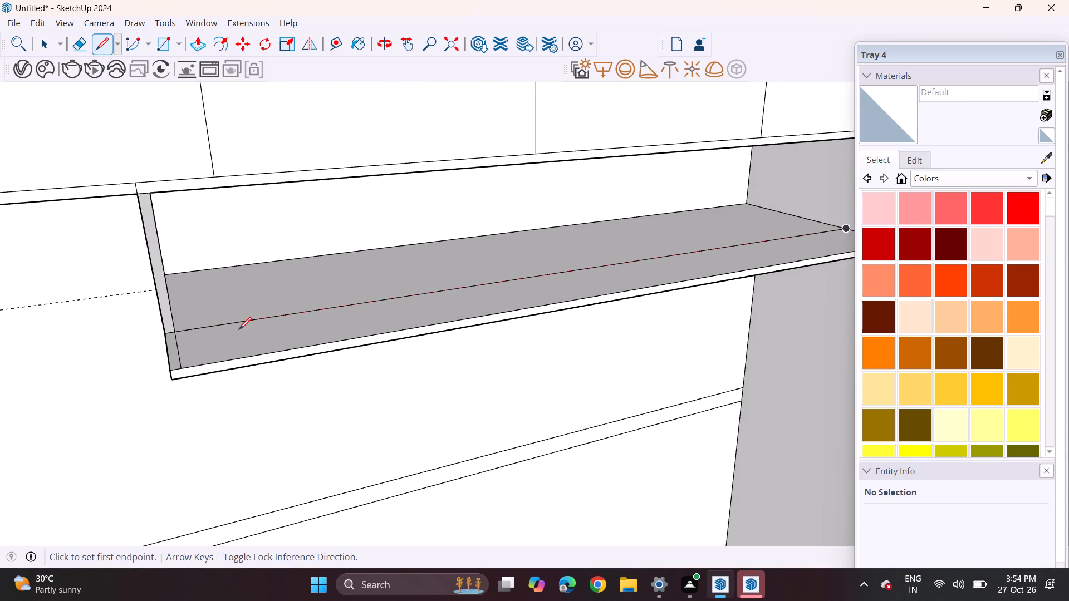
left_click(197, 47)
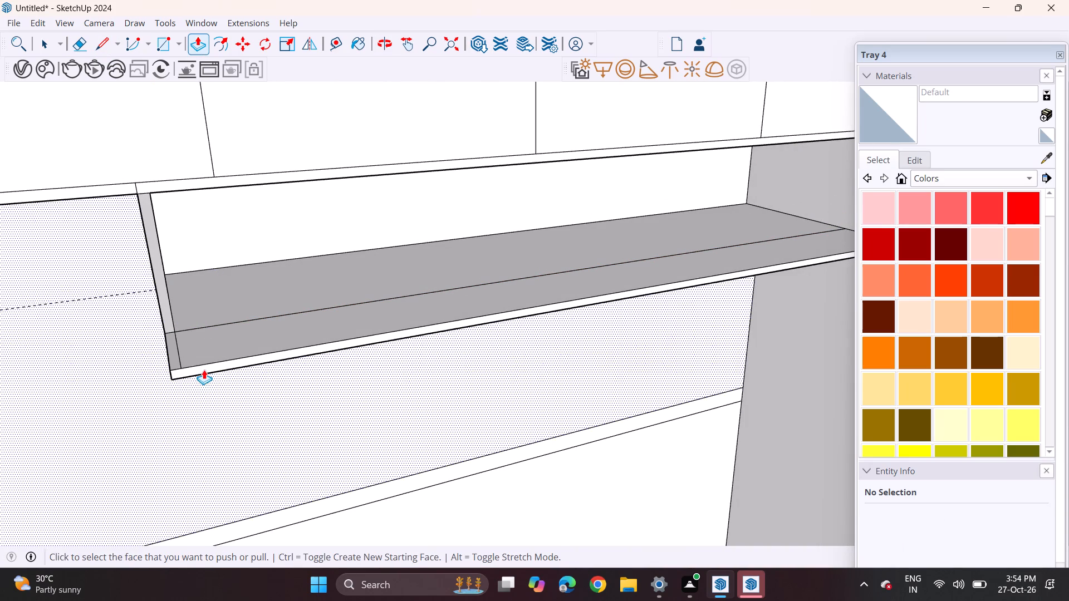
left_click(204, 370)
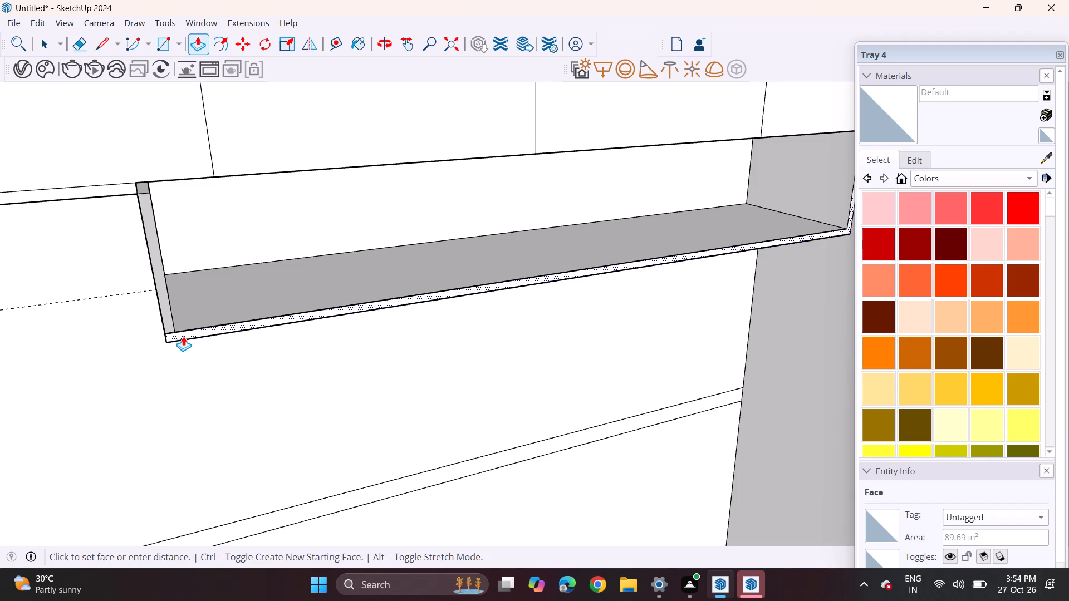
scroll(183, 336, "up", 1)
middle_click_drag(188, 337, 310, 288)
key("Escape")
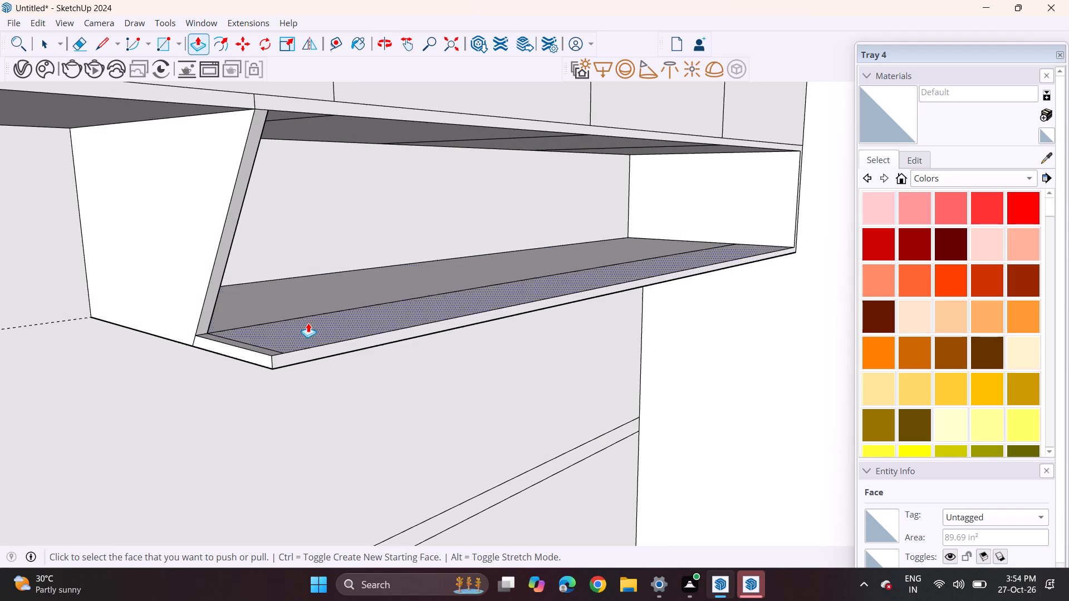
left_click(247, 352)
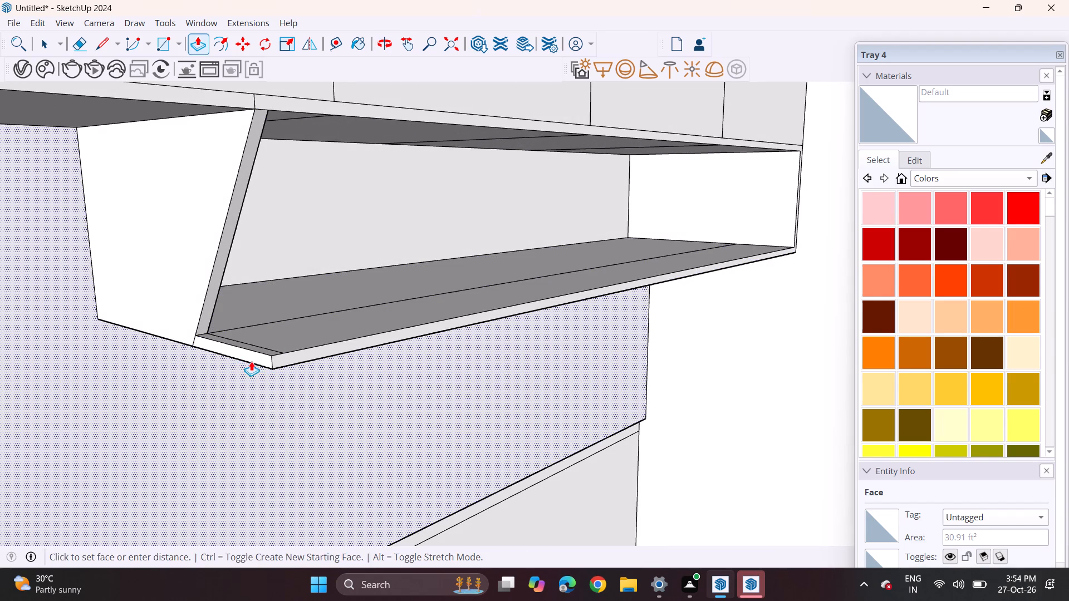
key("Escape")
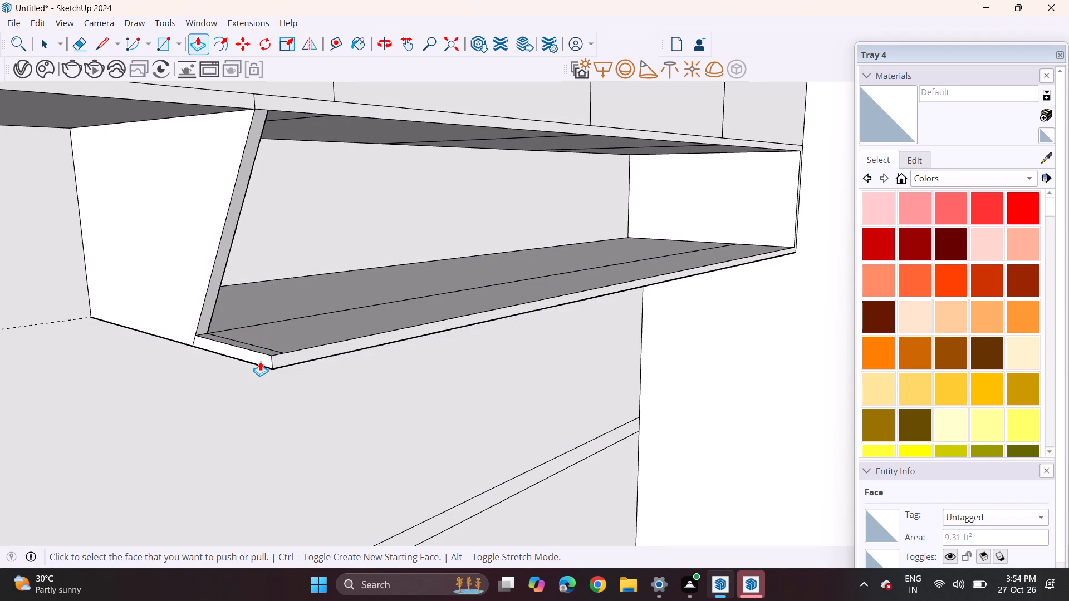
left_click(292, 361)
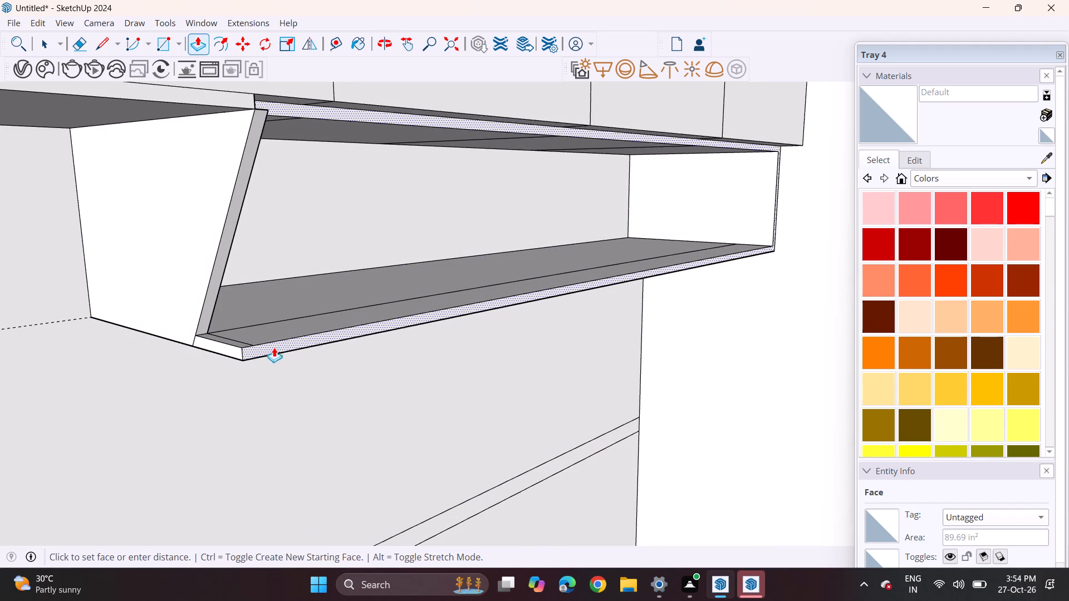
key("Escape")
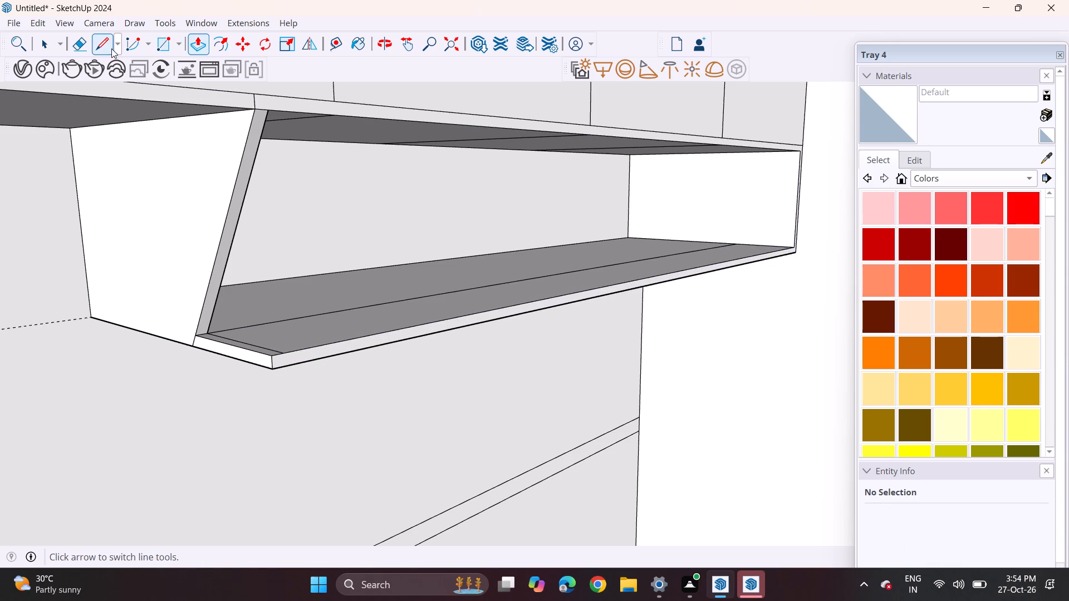
Draw a short line across the far side panel's front edge at its foot, separating it from the bottom board's front face.
left_click(101, 48)
scroll(786, 265, "up", 14)
scroll(797, 239, "down", 1)
scroll(797, 239, "up", 1)
left_click(797, 239)
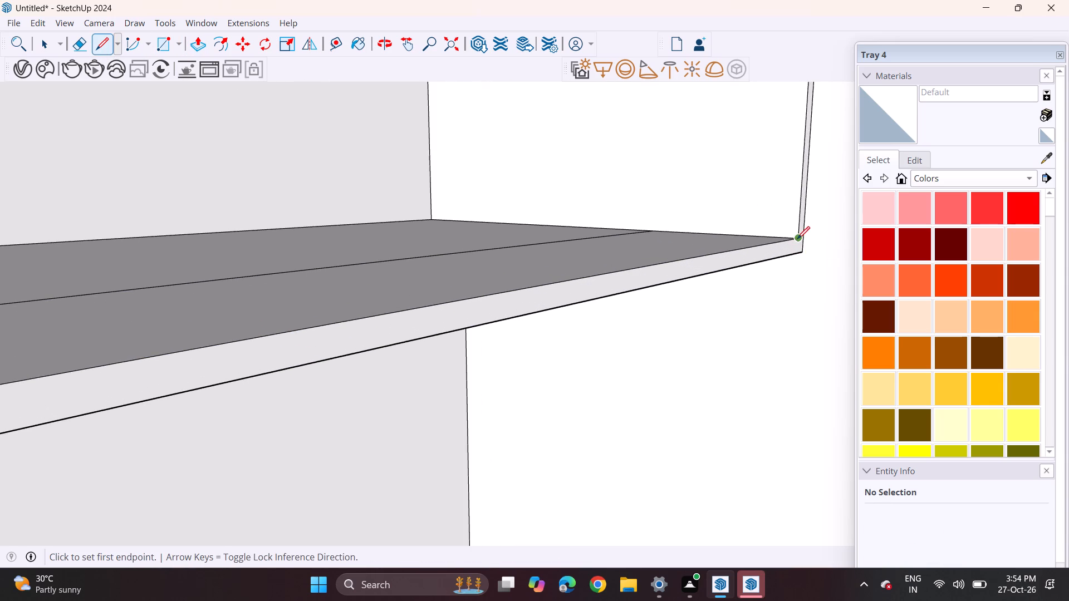
scroll(805, 235, "up", 9)
scroll(805, 235, "down", 2)
scroll(805, 235, "up", 3)
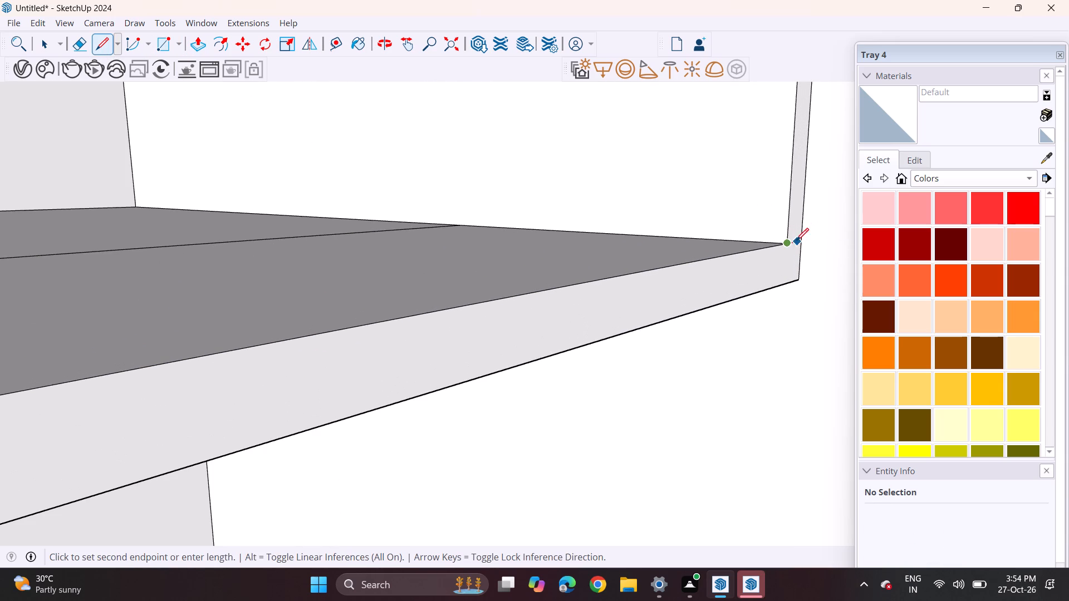
left_click(807, 240)
scroll(731, 258, "down", 1)
scroll(730, 258, "up", 1)
scroll(728, 260, "down", 2)
scroll(727, 260, "up", 1)
scroll(725, 260, "down", 2)
scroll(720, 260, "up", 2)
scroll(717, 264, "down", 8)
scroll(683, 284, "up", 1)
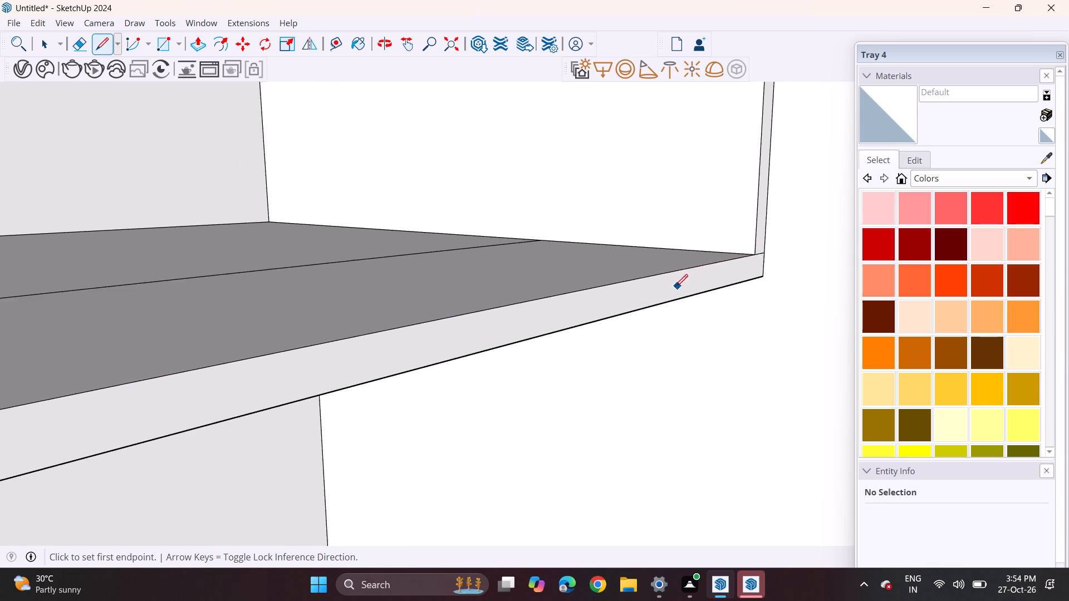
scroll(664, 290, "down", 19)
Push the bottom board's front face back to the foot of the slanted side panel.
middle_click_drag(564, 329, 706, 263, "shift")
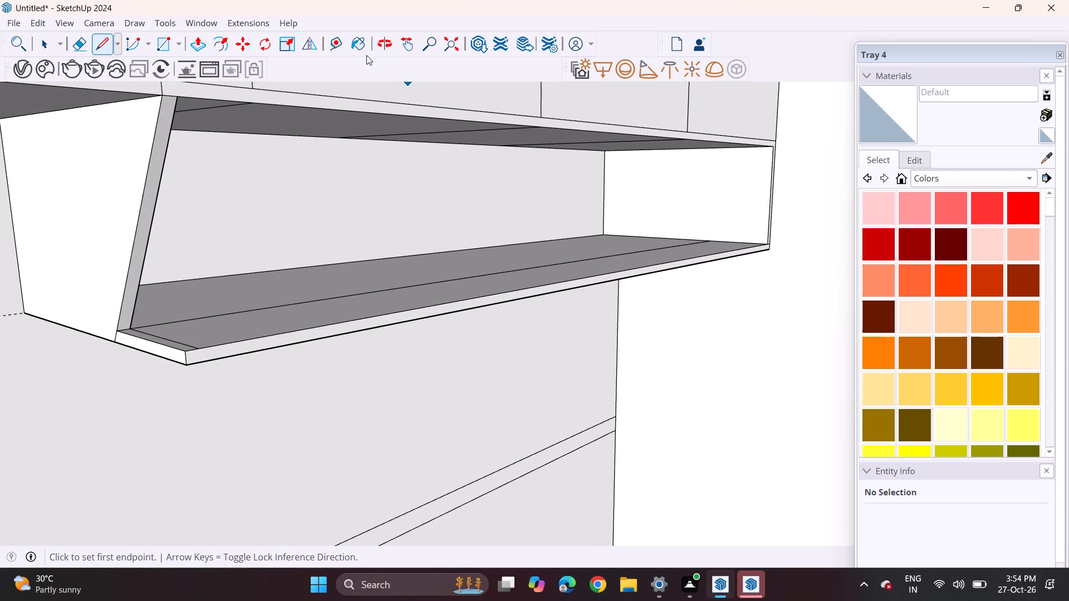
left_click(198, 45)
left_click(218, 351)
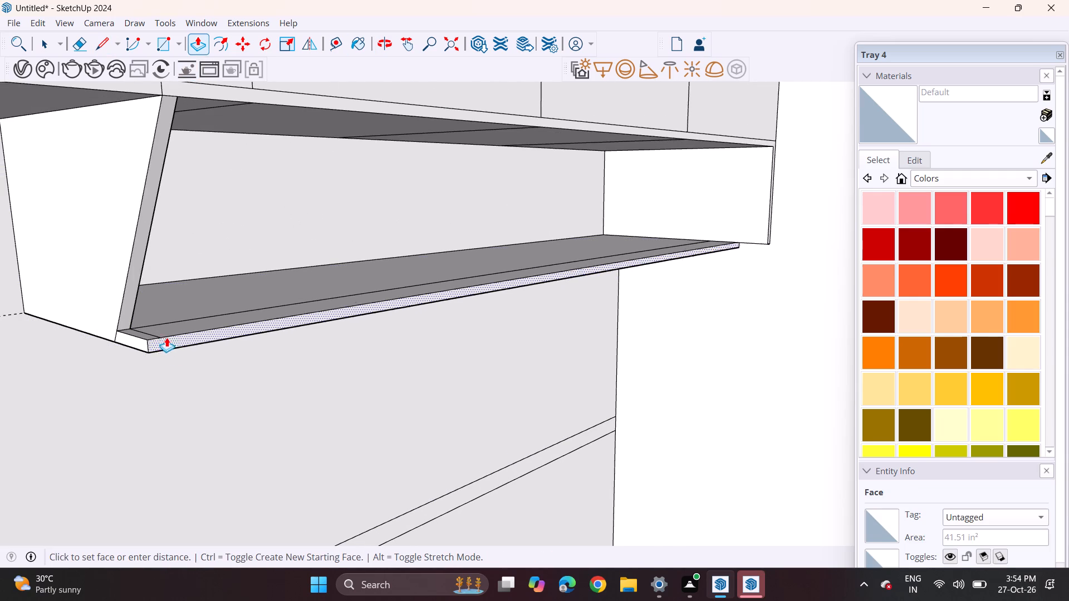
left_click(132, 329)
Examine the set-back bottom board and the slanted cabinet sides flanking the open recess.
middle_click_drag(555, 249, 428, 235)
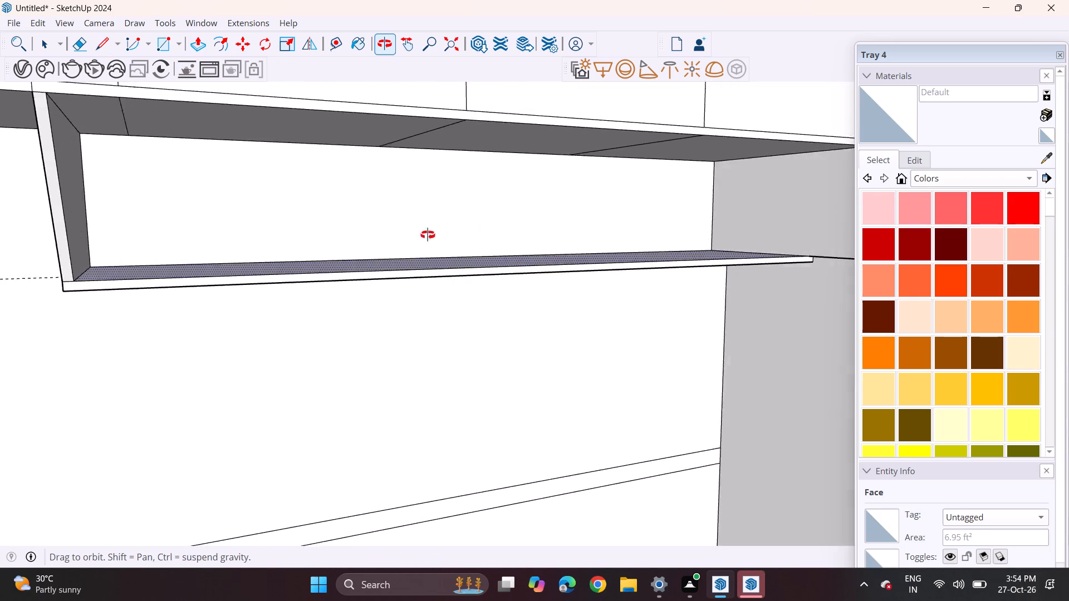
middle_click_drag(428, 235, 345, 219)
middle_click_drag(327, 225, 665, 288, "shift")
scroll(641, 284, "down", 8)
scroll(631, 316, "up", 1)
middle_click_drag(620, 314, 577, 302)
middle_click_drag(549, 303, 547, 303, "shift")
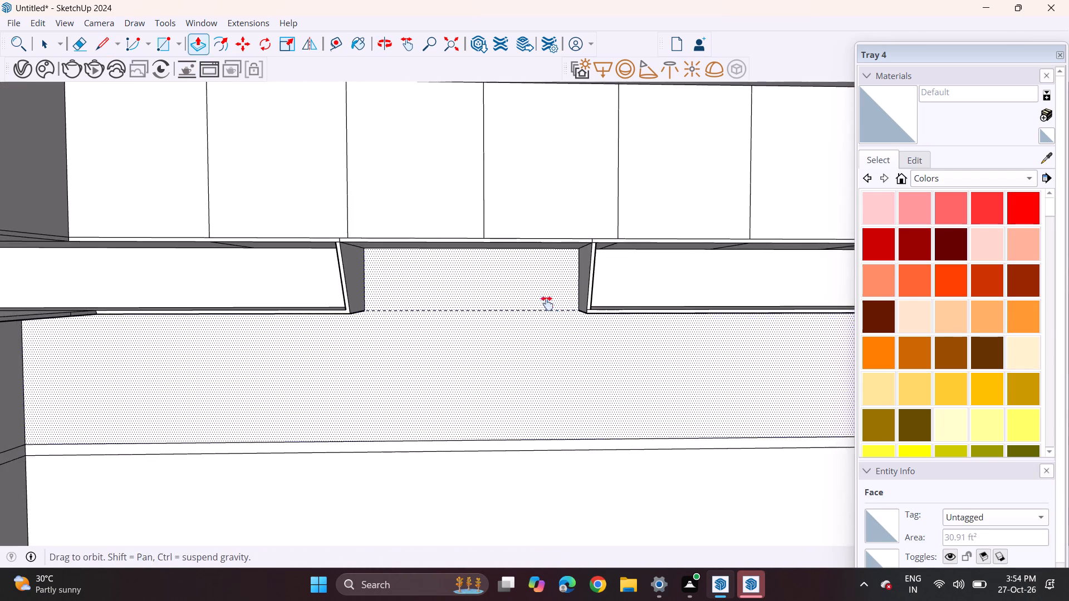
middle_click_drag(547, 303, 320, 343, "shift")
middle_click_drag(706, 352, 788, 363)
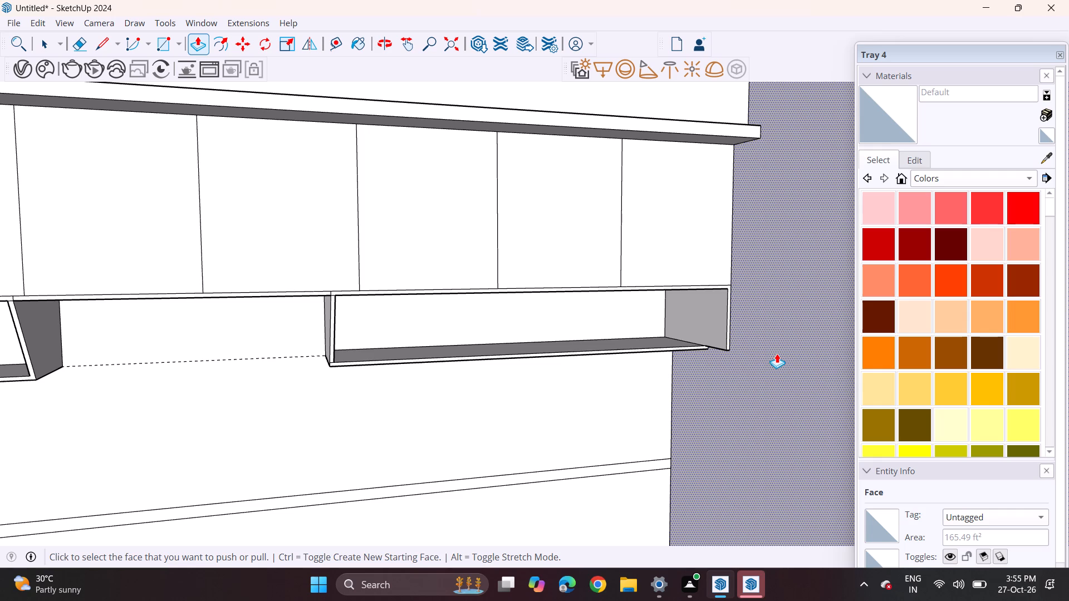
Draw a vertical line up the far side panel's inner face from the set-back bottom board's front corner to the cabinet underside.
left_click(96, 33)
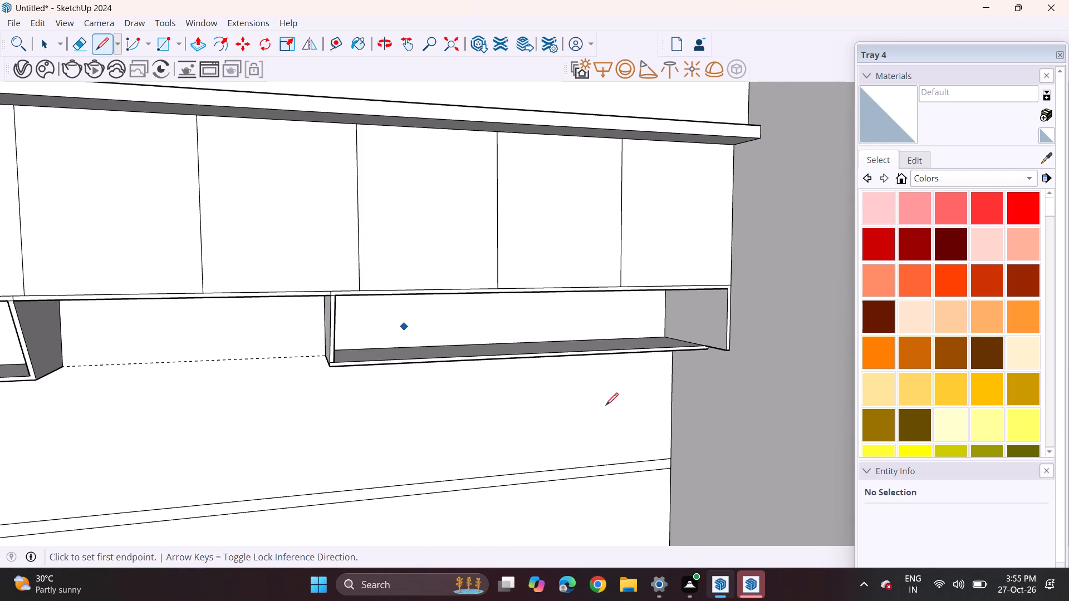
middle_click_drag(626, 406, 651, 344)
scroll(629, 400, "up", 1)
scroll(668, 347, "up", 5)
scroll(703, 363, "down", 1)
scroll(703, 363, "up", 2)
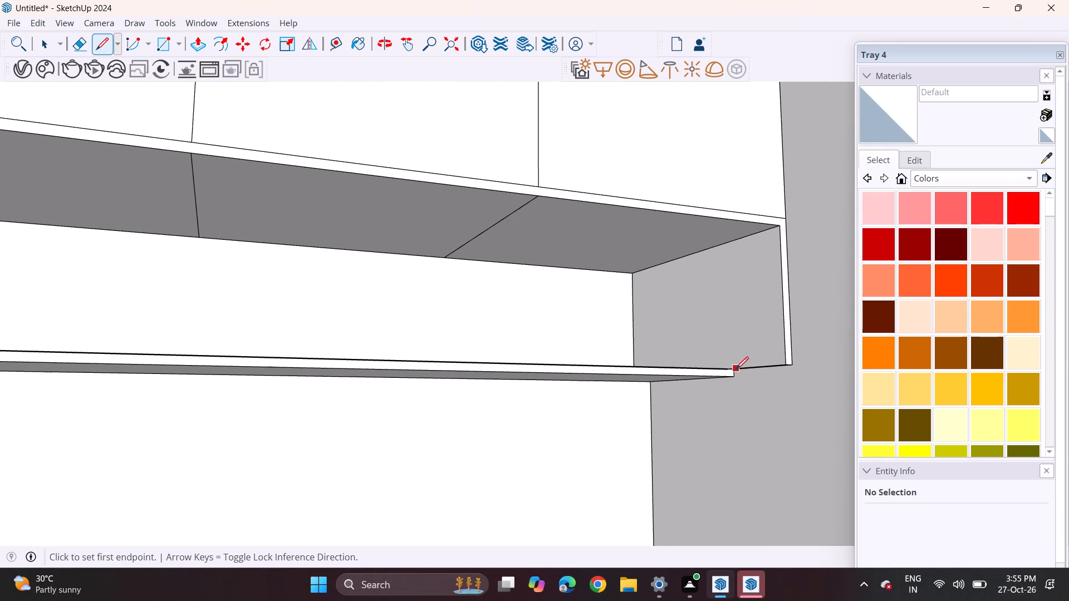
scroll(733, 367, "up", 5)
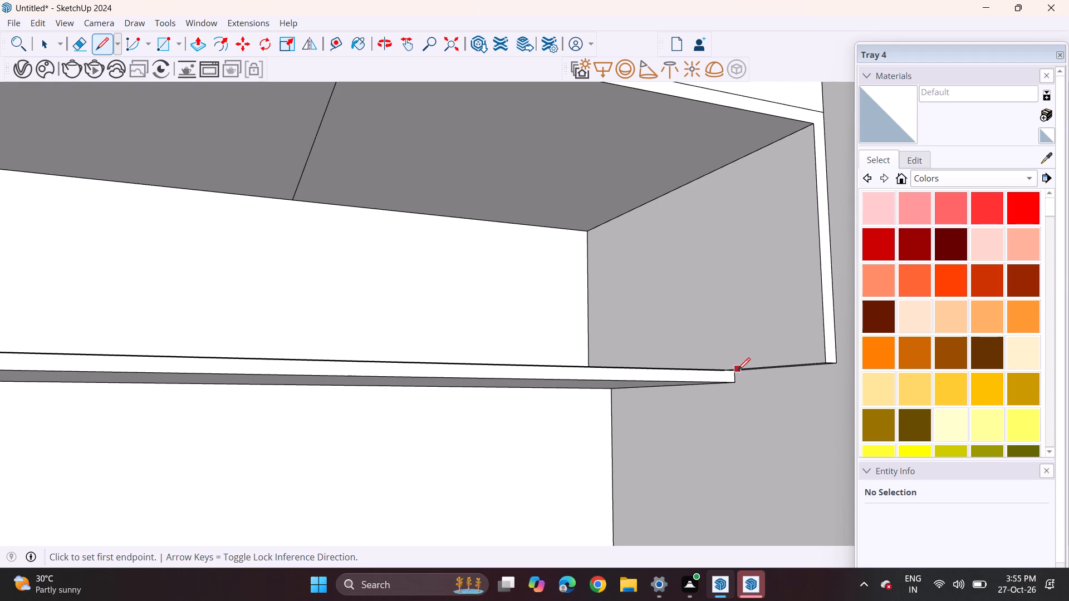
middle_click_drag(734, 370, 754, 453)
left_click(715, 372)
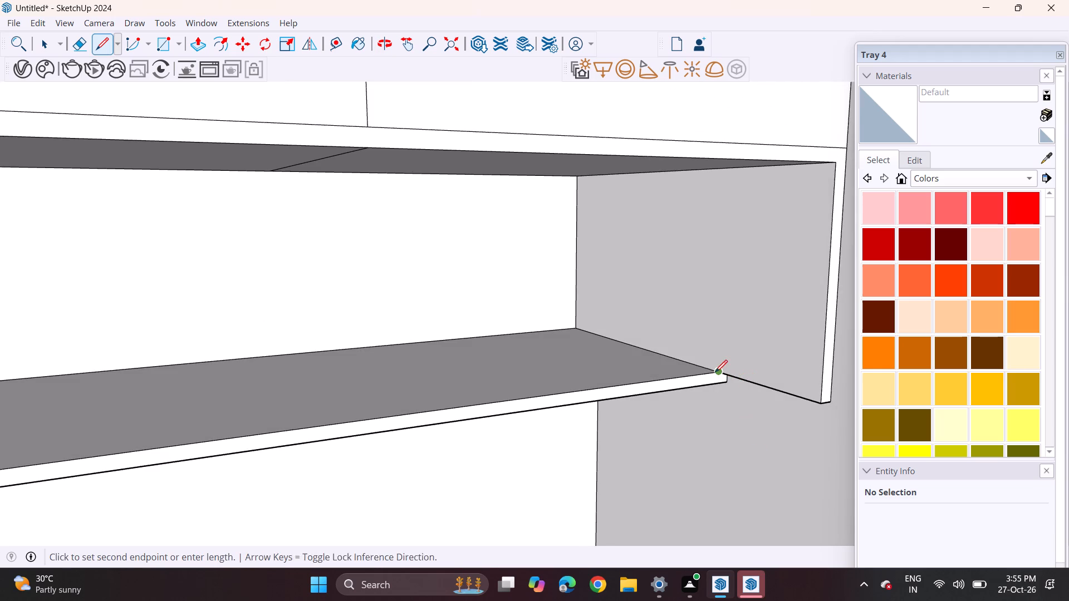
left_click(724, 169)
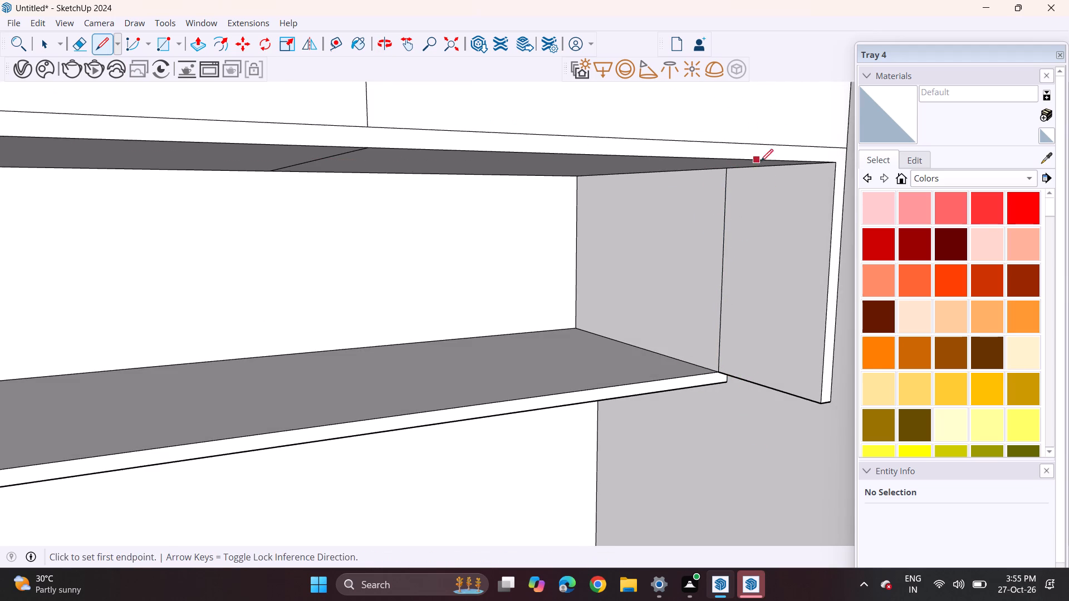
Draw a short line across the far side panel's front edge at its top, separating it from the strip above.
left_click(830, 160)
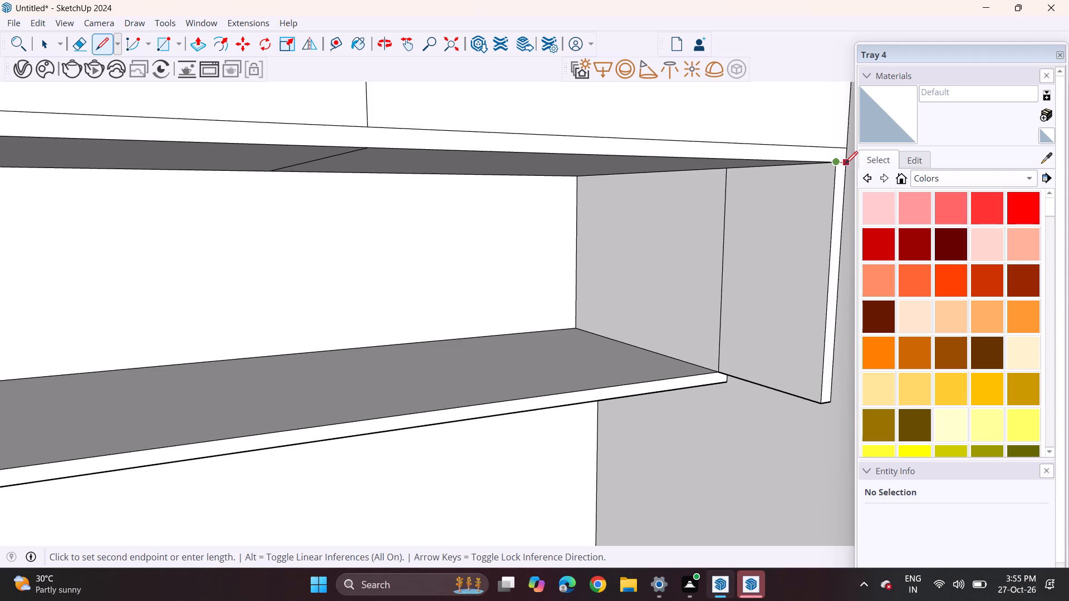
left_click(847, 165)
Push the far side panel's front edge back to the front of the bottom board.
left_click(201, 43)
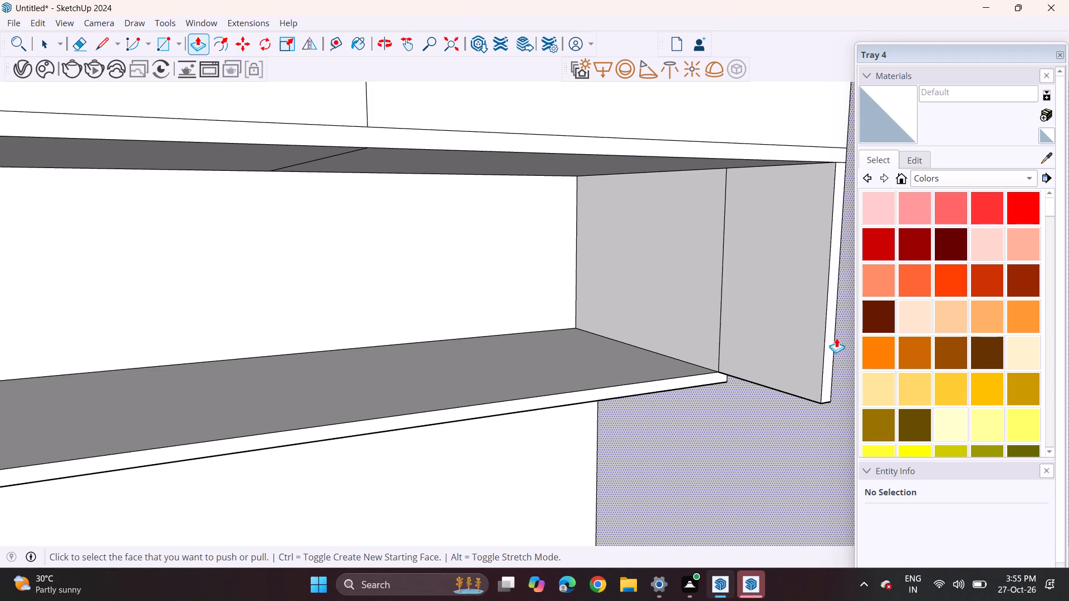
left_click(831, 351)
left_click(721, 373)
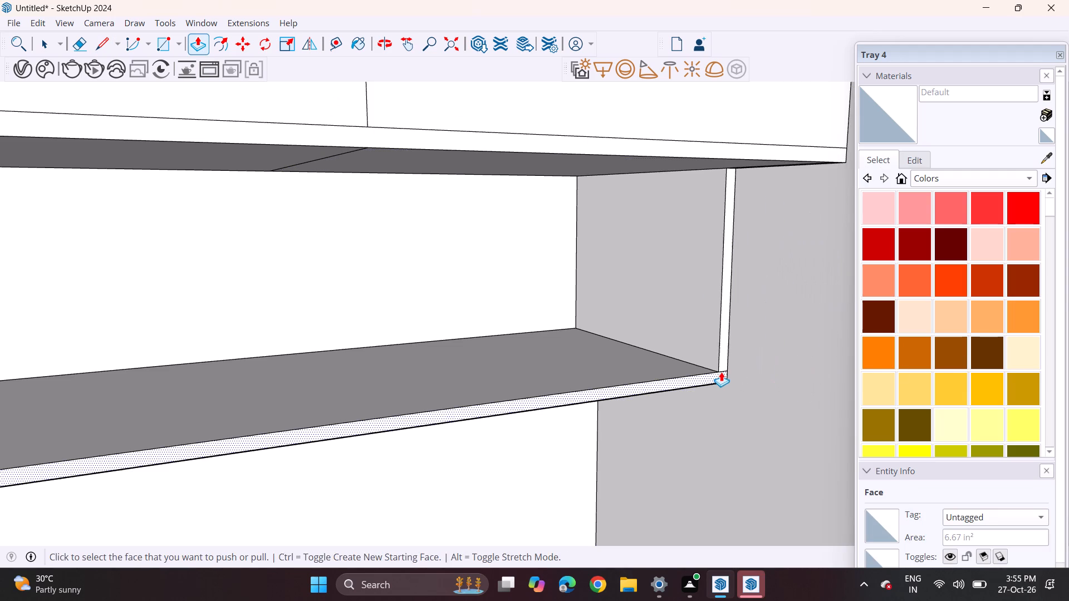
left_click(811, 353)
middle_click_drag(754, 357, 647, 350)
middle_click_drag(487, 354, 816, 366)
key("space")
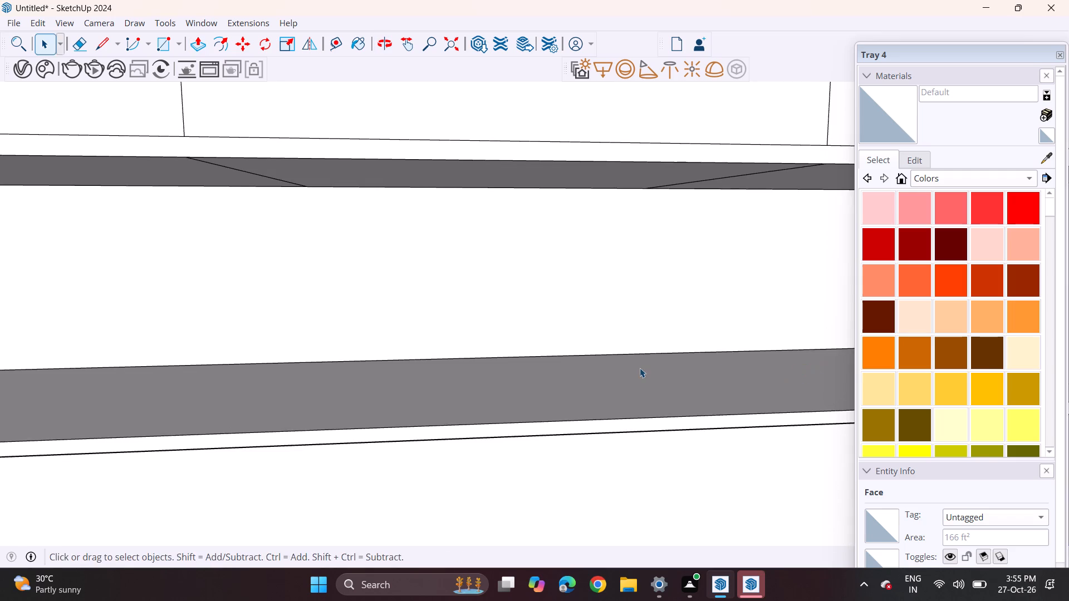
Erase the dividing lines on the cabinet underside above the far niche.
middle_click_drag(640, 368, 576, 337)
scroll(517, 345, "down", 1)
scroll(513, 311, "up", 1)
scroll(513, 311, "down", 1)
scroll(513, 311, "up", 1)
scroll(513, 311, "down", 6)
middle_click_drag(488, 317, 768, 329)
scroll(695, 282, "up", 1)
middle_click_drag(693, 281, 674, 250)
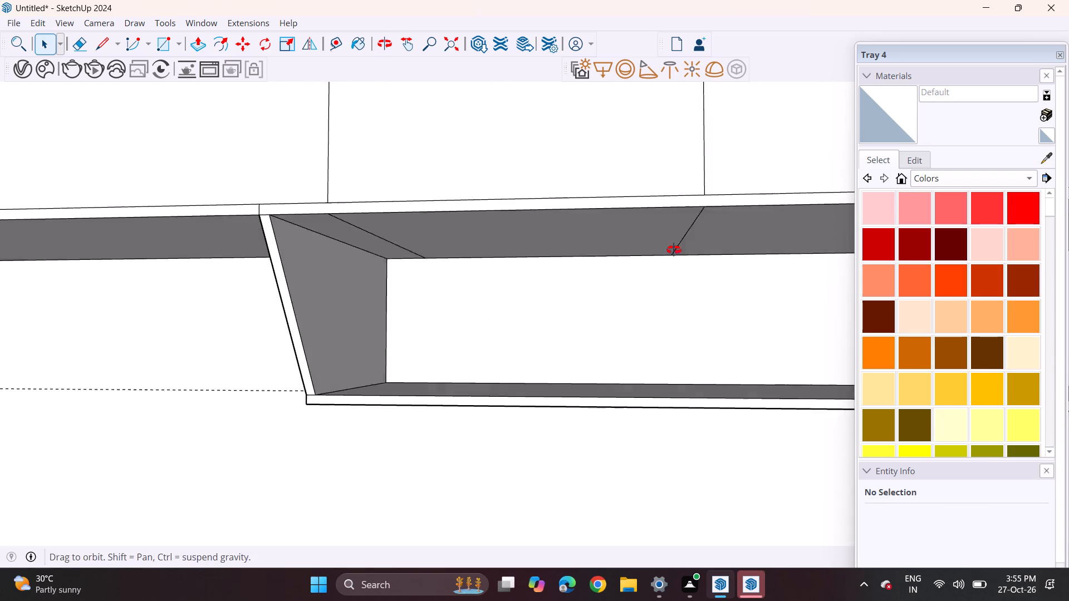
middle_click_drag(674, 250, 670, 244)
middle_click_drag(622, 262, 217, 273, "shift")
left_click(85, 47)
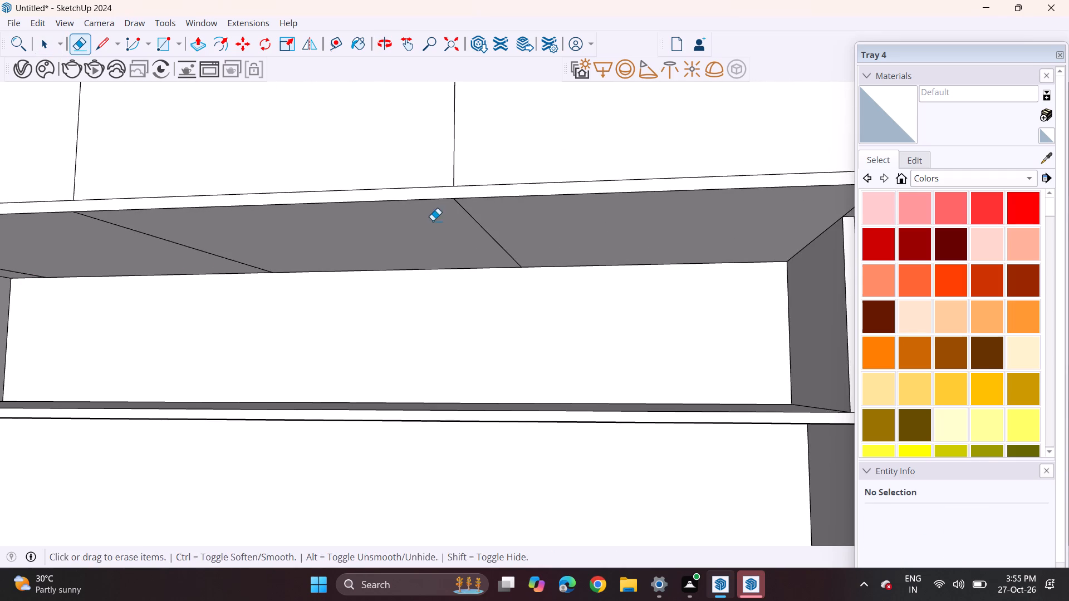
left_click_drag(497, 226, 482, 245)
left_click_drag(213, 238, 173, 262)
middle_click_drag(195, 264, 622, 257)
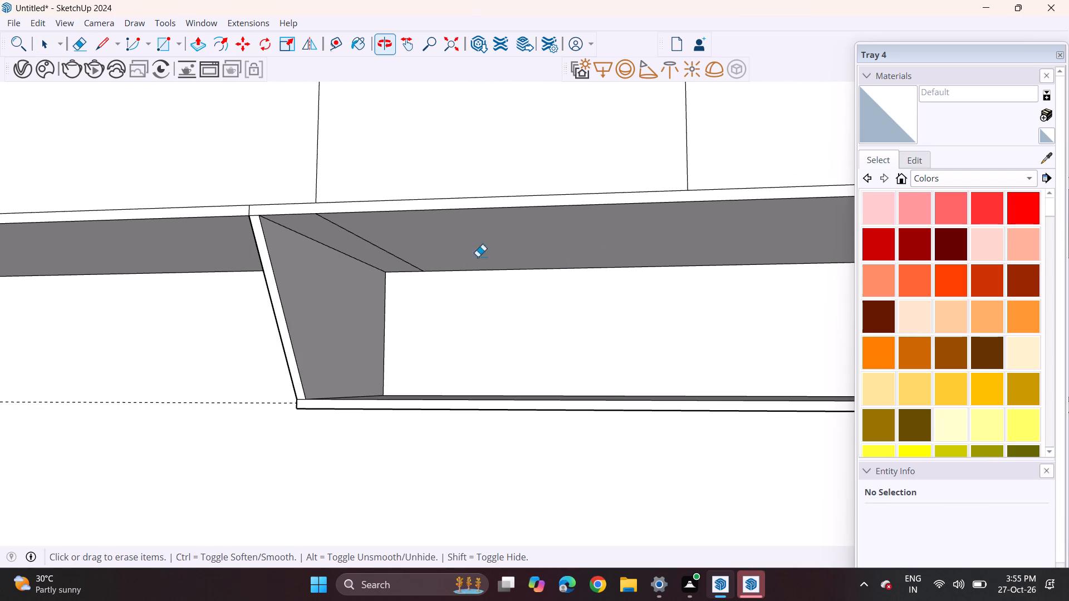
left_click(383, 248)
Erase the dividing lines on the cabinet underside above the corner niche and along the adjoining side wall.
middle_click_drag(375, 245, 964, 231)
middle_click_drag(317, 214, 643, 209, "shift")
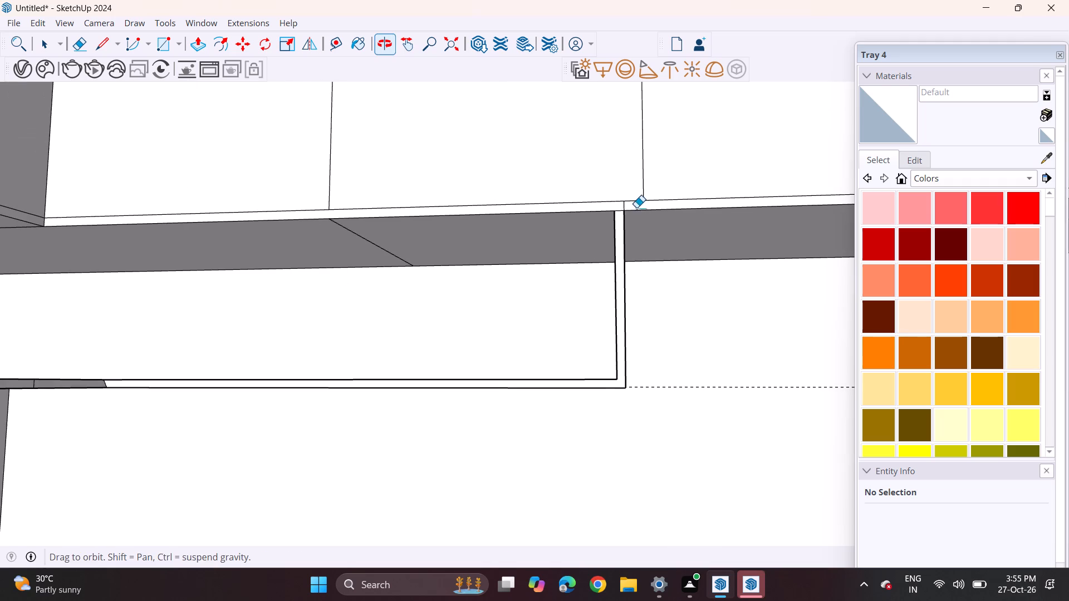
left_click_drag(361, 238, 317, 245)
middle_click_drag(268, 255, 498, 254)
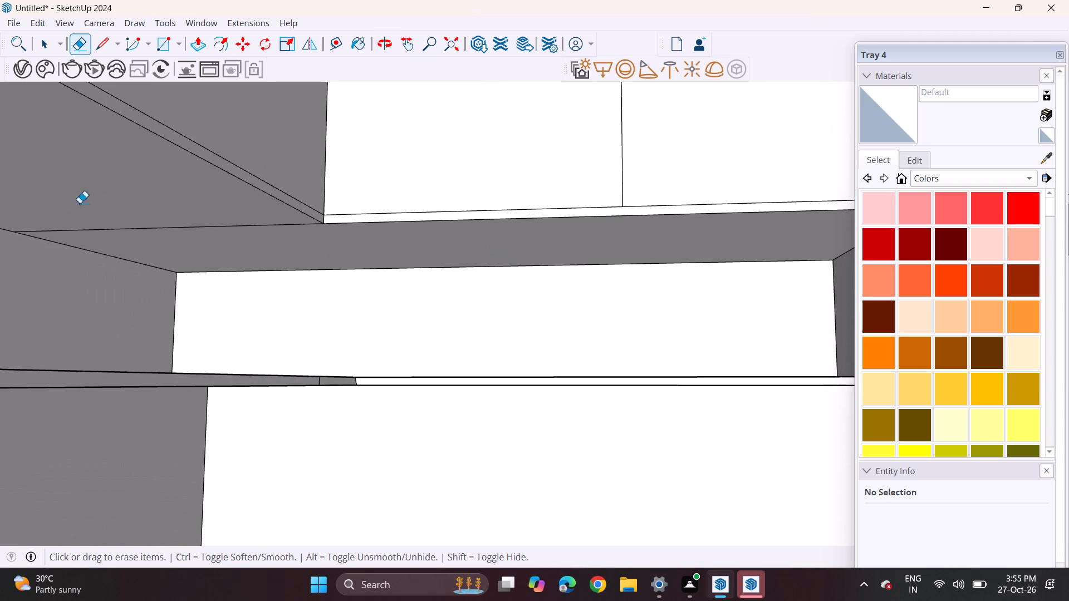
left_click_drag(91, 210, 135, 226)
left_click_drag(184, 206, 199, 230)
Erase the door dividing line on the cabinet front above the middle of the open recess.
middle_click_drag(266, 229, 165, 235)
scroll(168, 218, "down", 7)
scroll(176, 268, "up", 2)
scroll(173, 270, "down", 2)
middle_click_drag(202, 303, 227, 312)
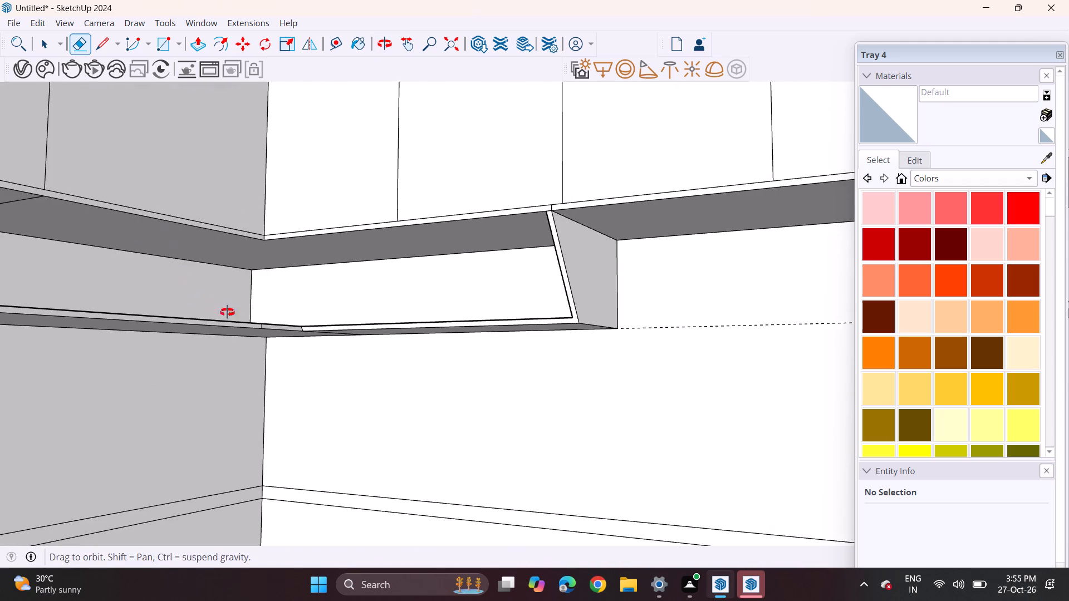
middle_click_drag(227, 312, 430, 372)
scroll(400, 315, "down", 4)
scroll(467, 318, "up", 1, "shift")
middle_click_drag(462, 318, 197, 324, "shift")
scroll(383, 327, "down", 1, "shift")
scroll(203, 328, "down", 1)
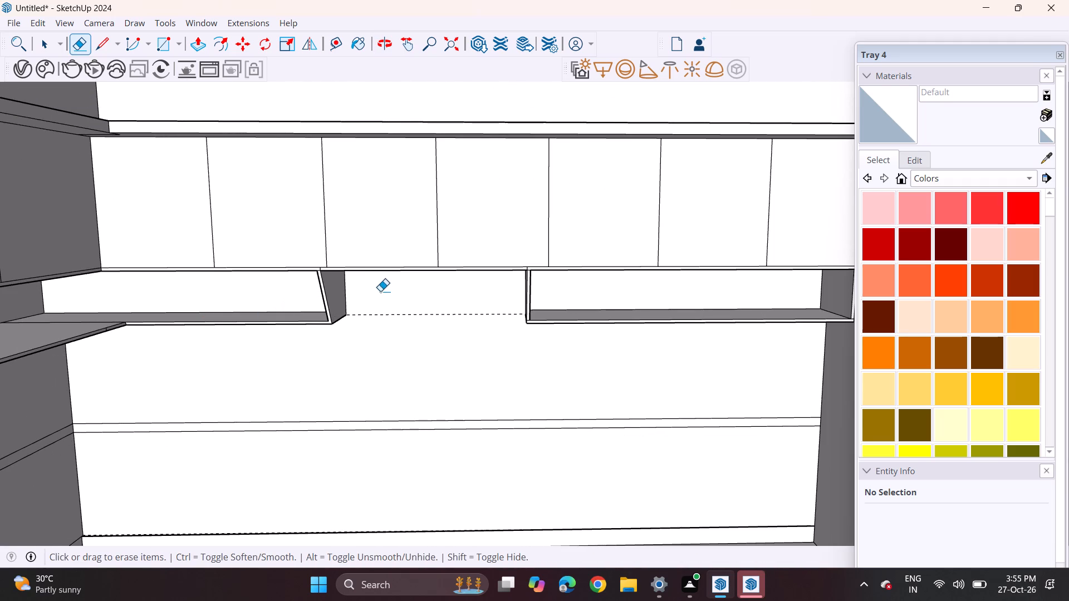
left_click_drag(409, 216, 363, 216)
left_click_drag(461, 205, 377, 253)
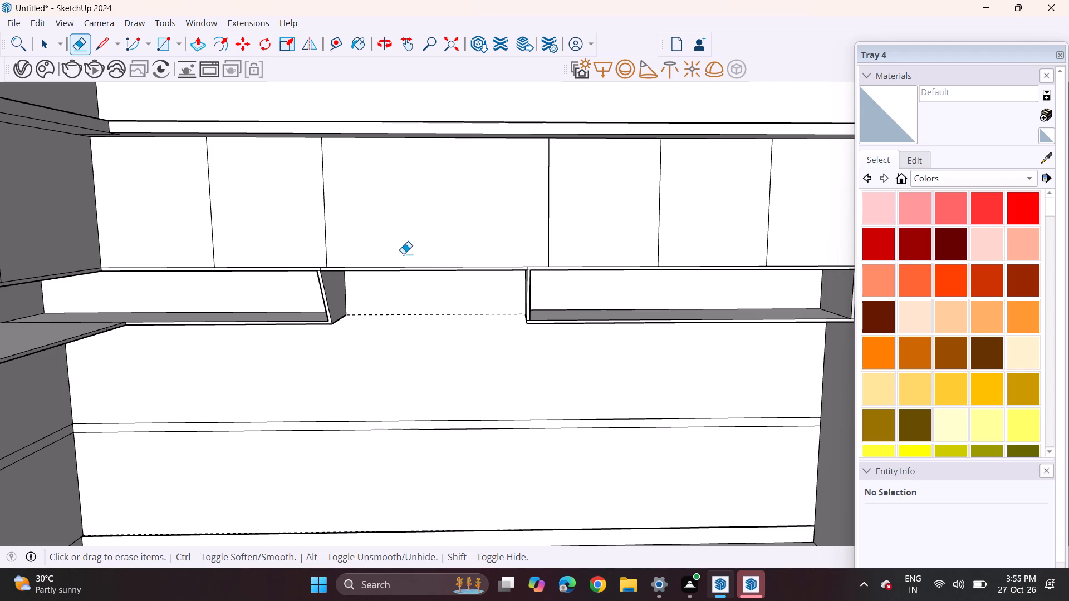
Examine the cabinet wall with both niches, their slanted end panels and the open recess between them.
scroll(295, 300, "down", 1)
scroll(295, 300, "up", 1)
scroll(295, 300, "down", 1)
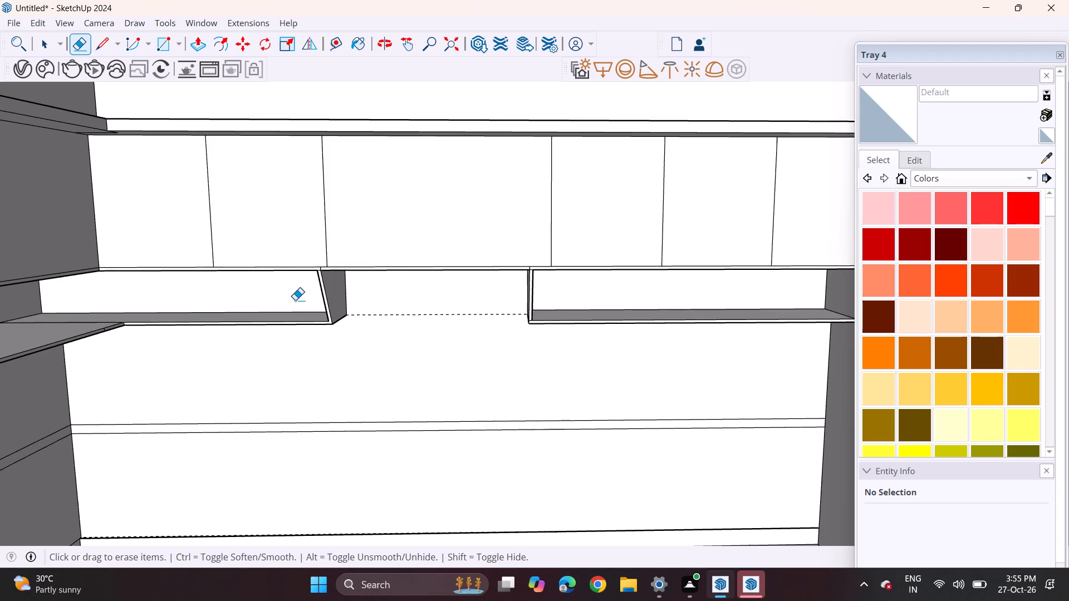
scroll(276, 294, "down", 4)
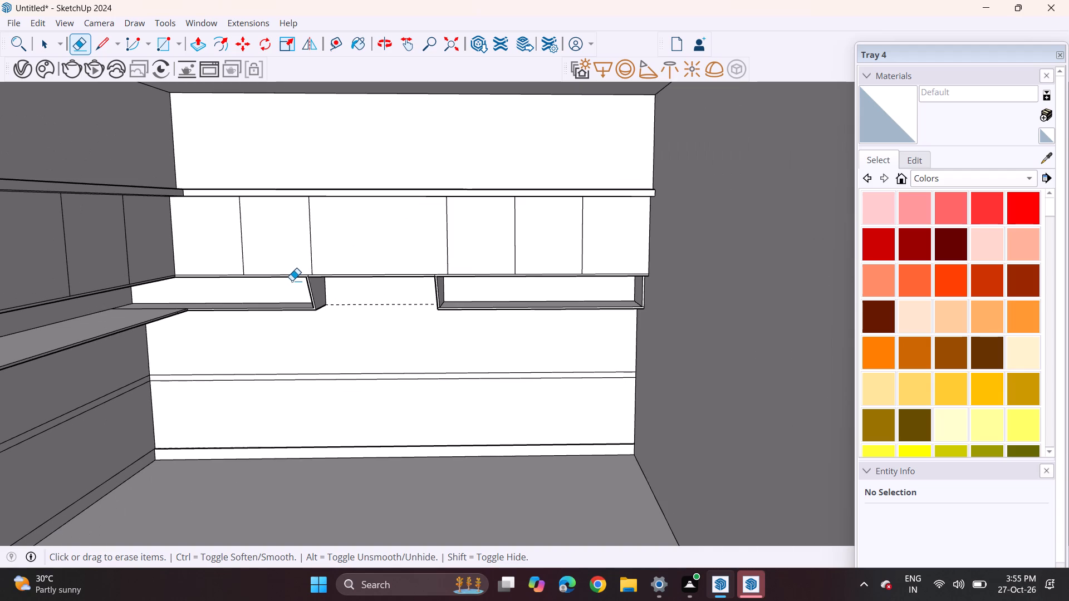
middle_click_drag(292, 280, 292, 318, "shift")
scroll(292, 280, "up", 1, "shift")
scroll(292, 282, "down", 1, "shift")
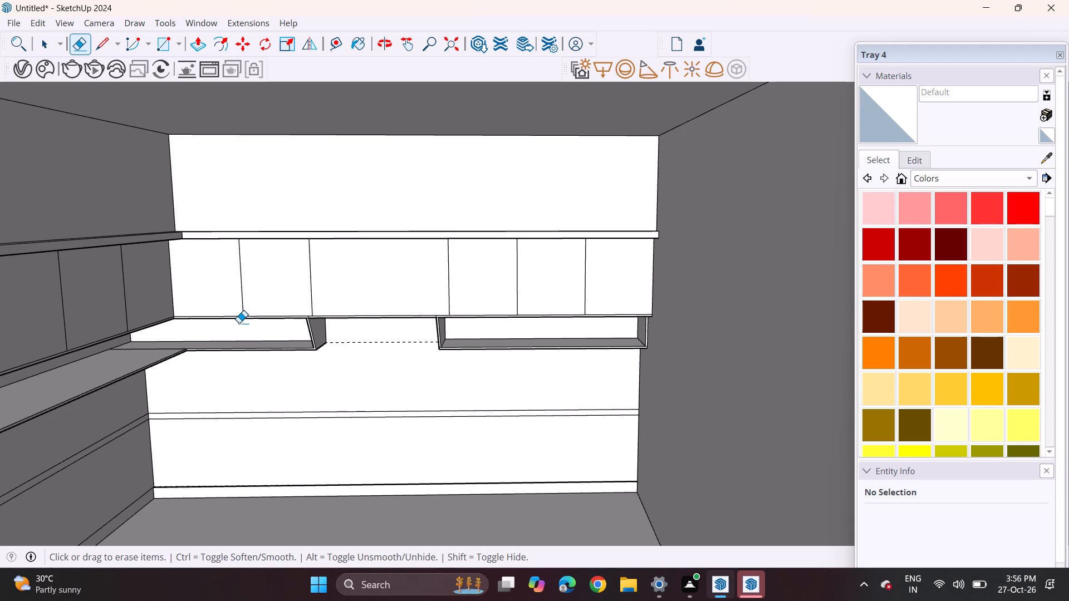
scroll(239, 324, "up", 1)
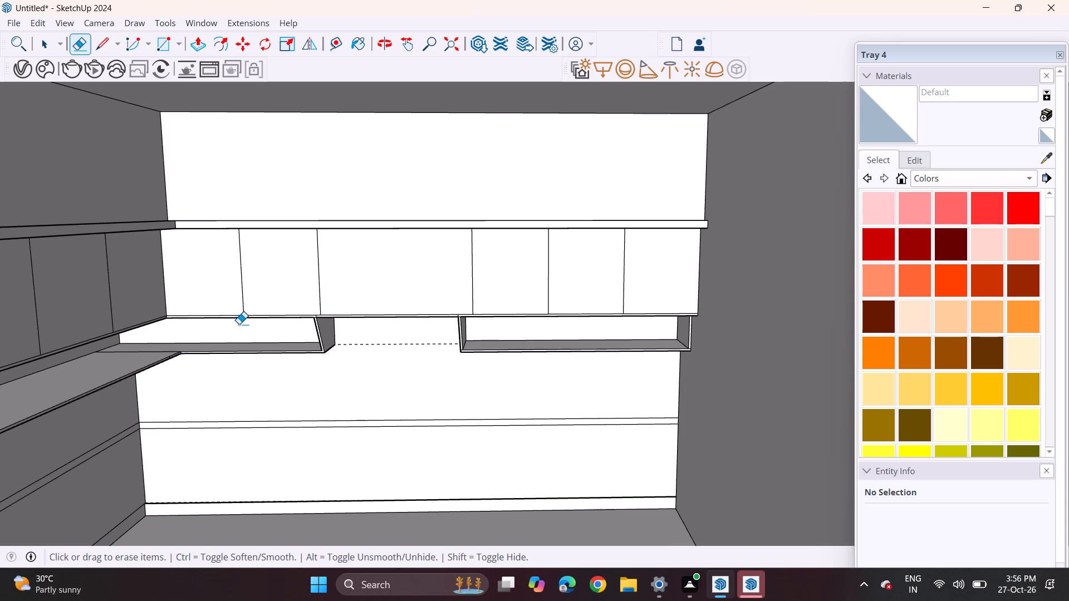
scroll(239, 324, "up", 3)
scroll(239, 324, "down", 2)
scroll(239, 324, "up", 1)
middle_click_drag(330, 344, 384, 349)
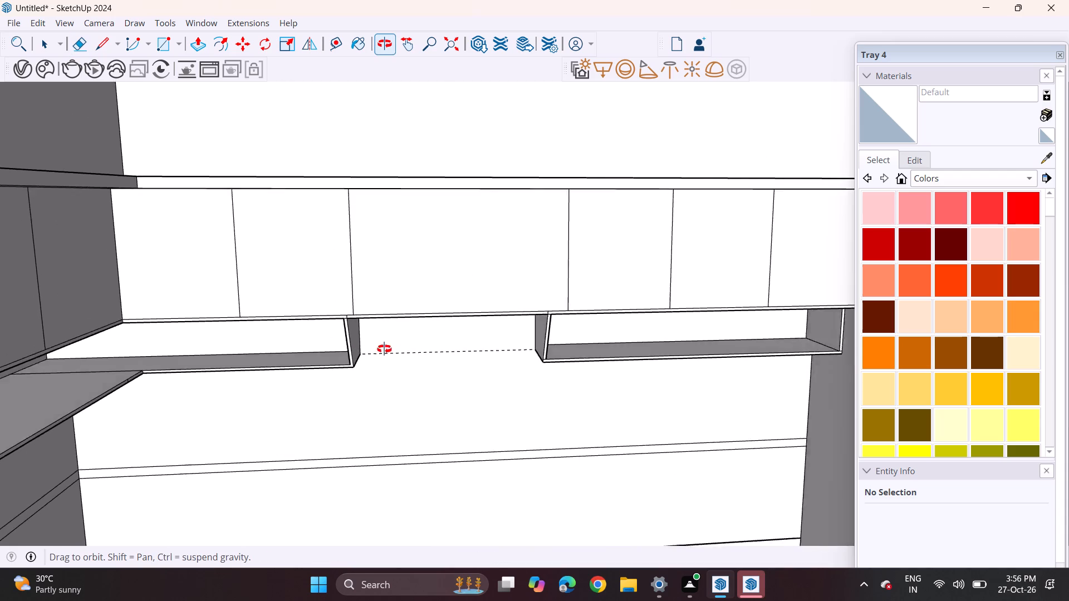
middle_click_drag(384, 349, 331, 359)
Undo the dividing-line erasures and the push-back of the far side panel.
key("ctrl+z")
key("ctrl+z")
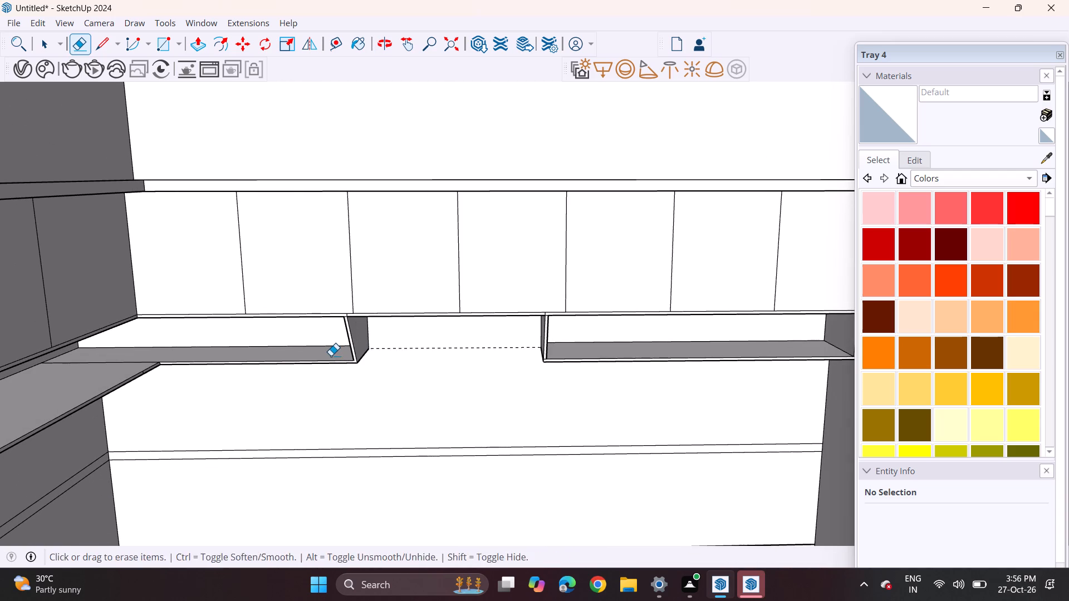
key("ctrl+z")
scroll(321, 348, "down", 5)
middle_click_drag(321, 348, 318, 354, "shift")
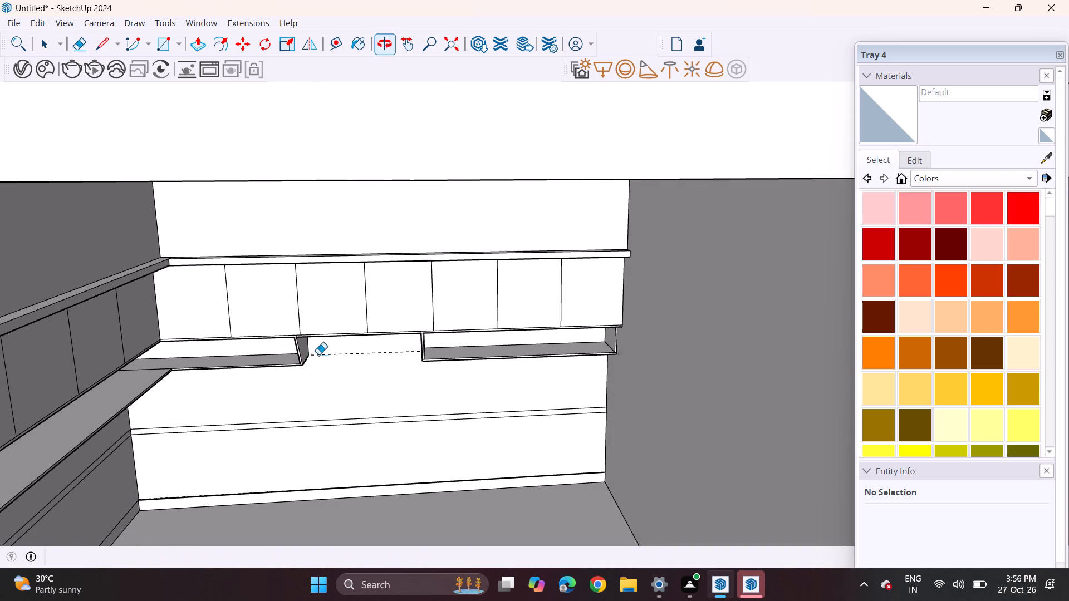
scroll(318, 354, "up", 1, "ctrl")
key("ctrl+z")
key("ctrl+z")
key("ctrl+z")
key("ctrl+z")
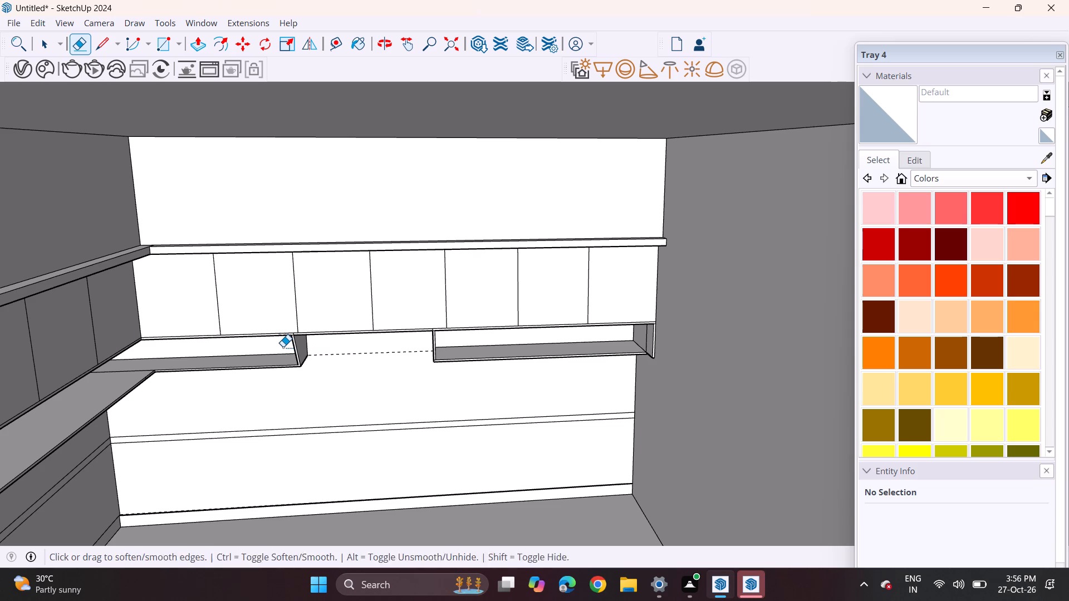
Undo the construction lines on the far side panel and the push-back of the far niche's bottom board.
key("ctrl+z")
key("ctrl+z")
key("ctrl+z")
key("ctrl+z")
key("ctrl+z")
key("ctrl+z")
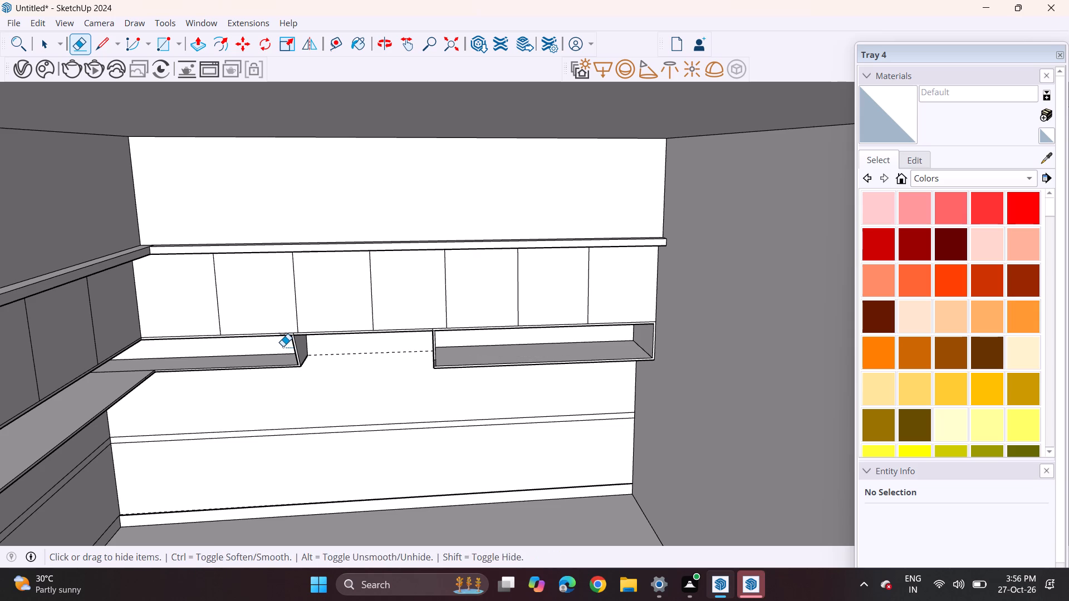
Undo the earlier edits to the far niche, including its hollowing, and the push-back of the corner niche's bottom board.
key("ctrl+z")
key("ctrl+z")
key("ctrl+z")
key("ctrl+z")
key("ctrl+z")
key("ctrl+z")
key("ctrl+z")
key("ctrl+z")
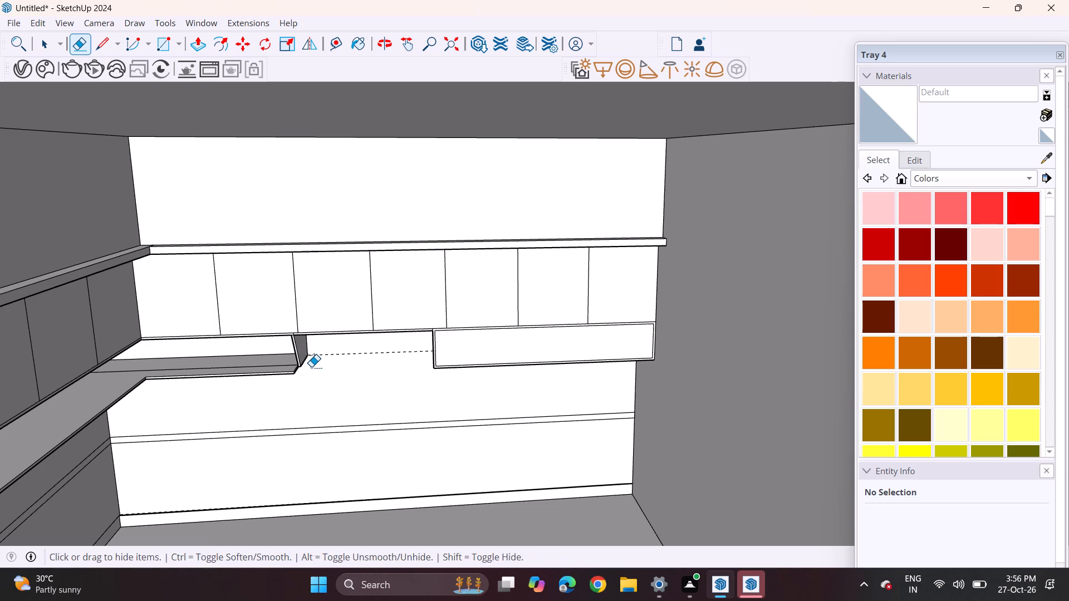
Undo the slanted cut on the corner niche's end panel and the removal of its corner side panel.
key("ctrl+z")
key("ctrl+z")
key("ctrl+z")
key("ctrl+z")
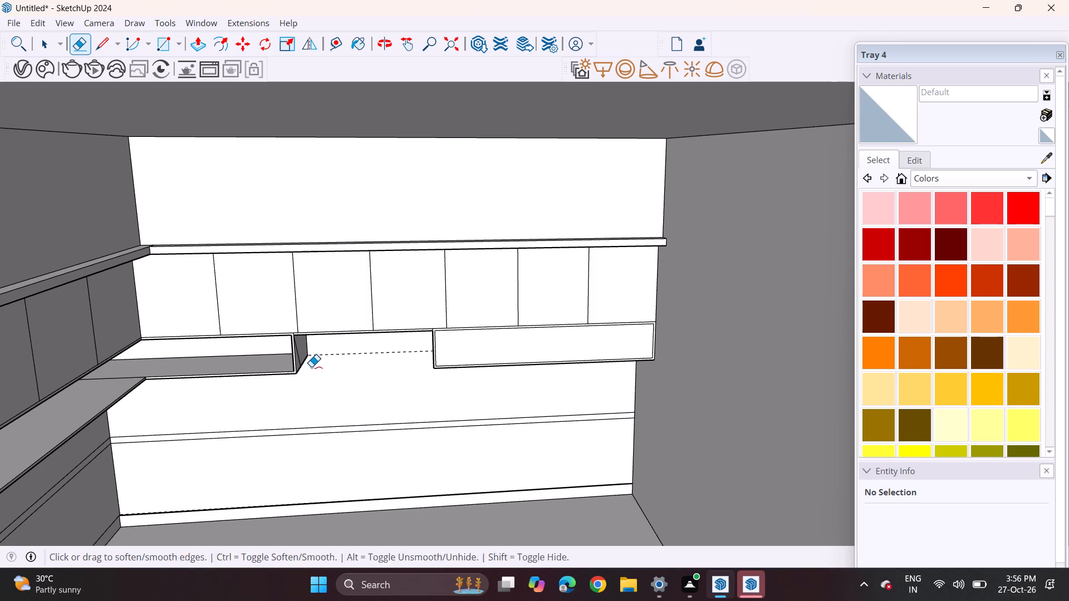
key("ctrl+z")
key("ctrl+z")
key("ctrl+z")
key("ctrl+z")
key("ctrl+z")
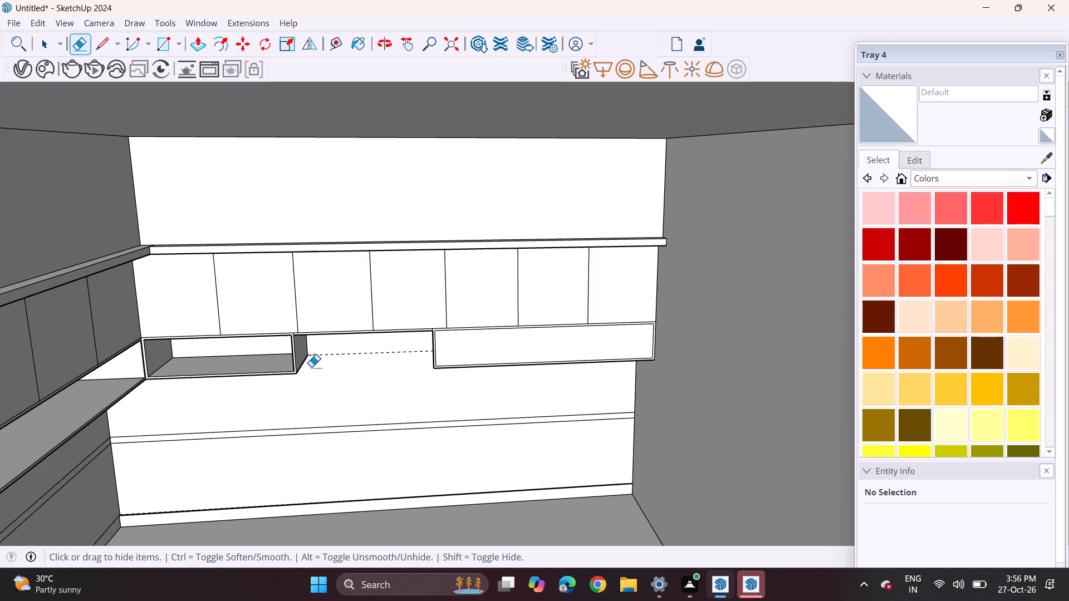
Undo the open recess, the corner niche's hollowing and the inset frames, back to the plain three-part band below the cabinets.
key("ctrl+z")
key("ctrl+z")
key("ctrl+z")
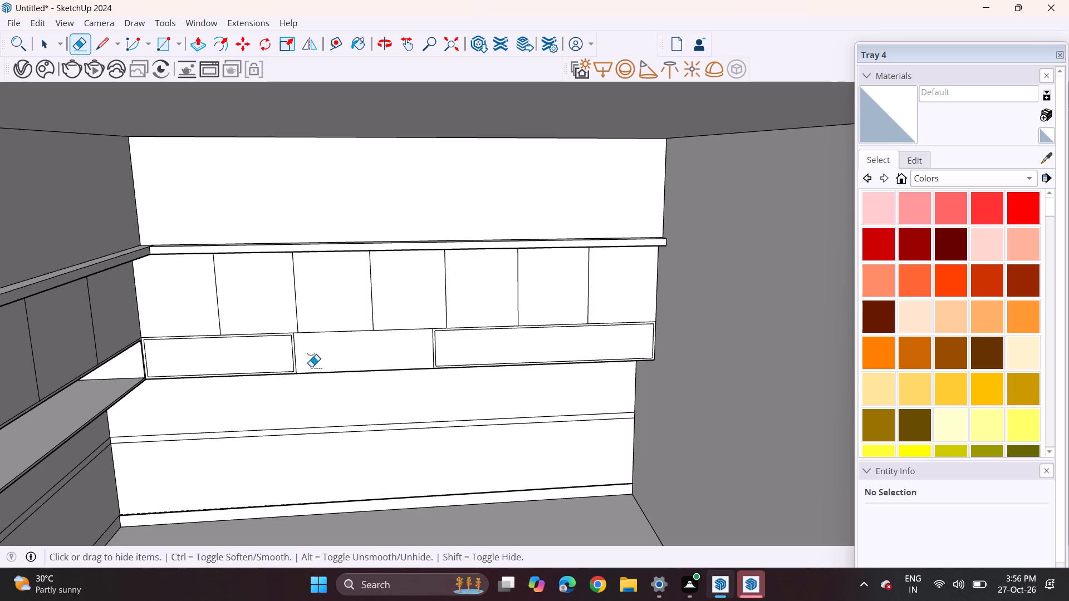
key("ctrl+z")
key("ctrl+z")
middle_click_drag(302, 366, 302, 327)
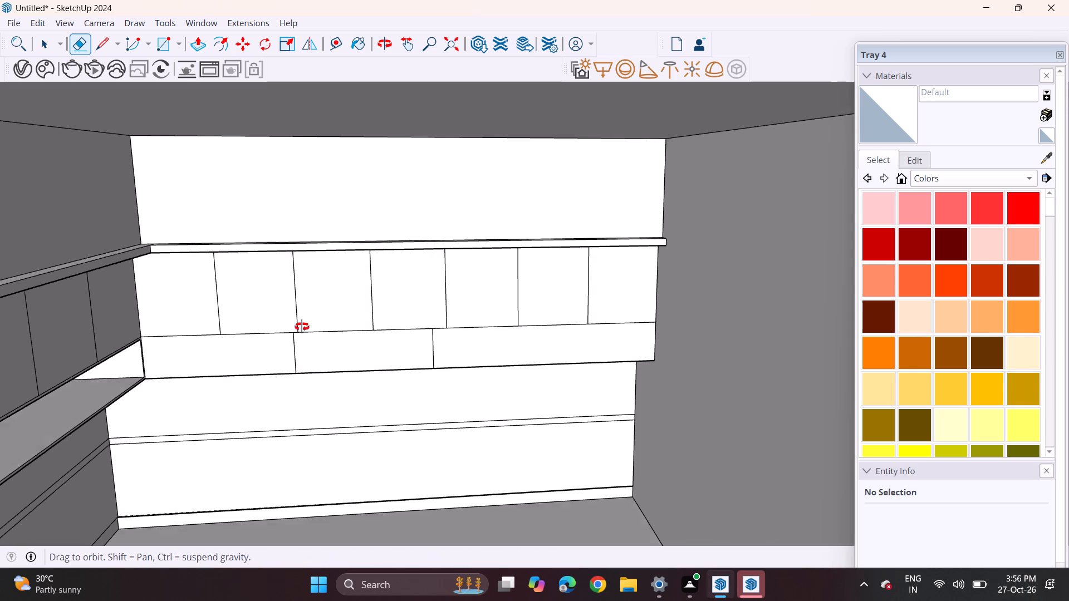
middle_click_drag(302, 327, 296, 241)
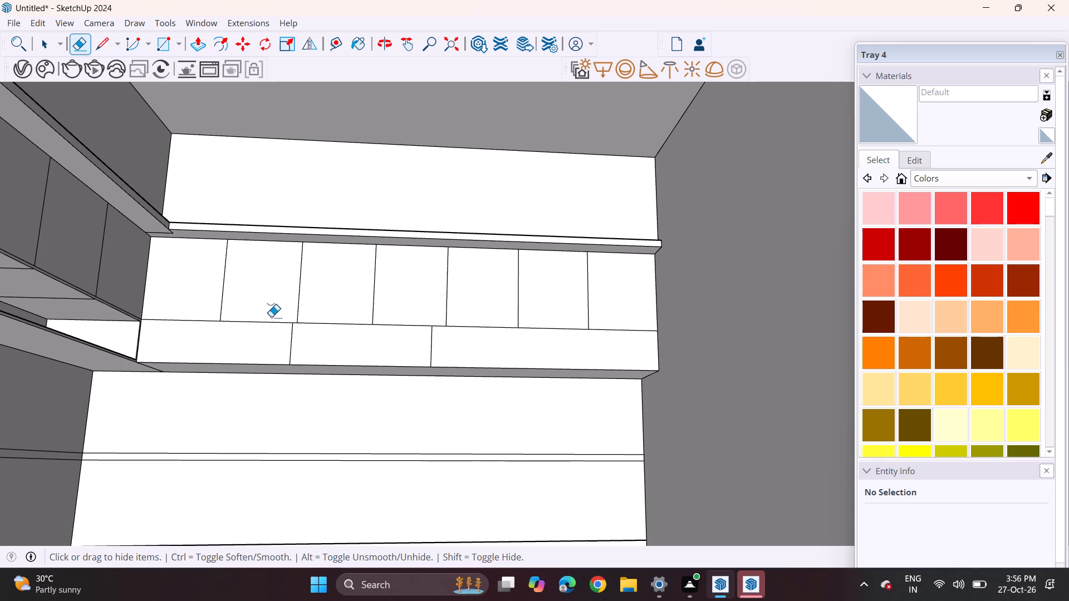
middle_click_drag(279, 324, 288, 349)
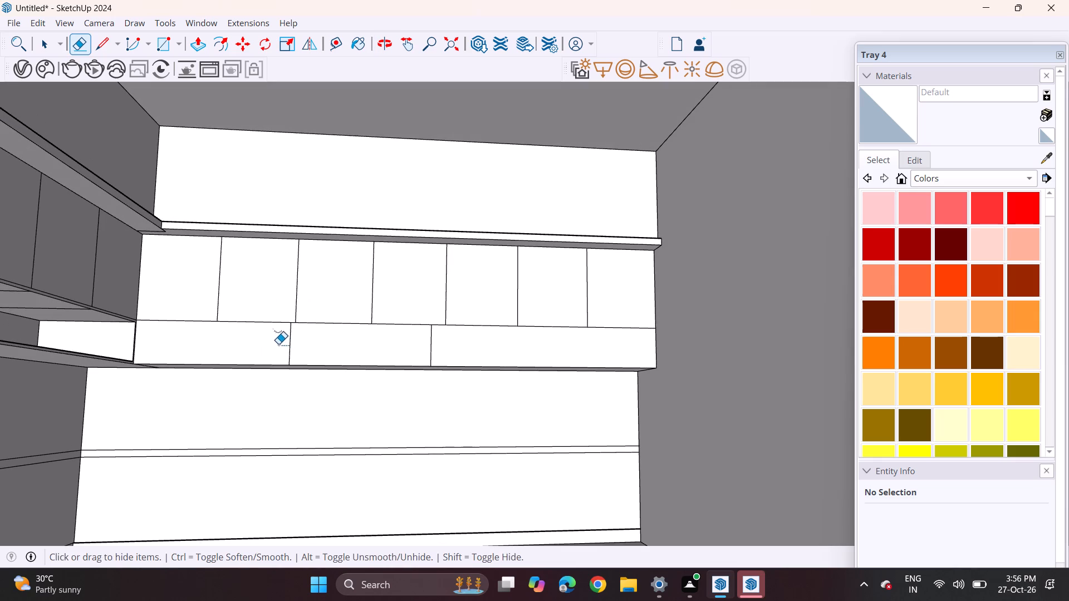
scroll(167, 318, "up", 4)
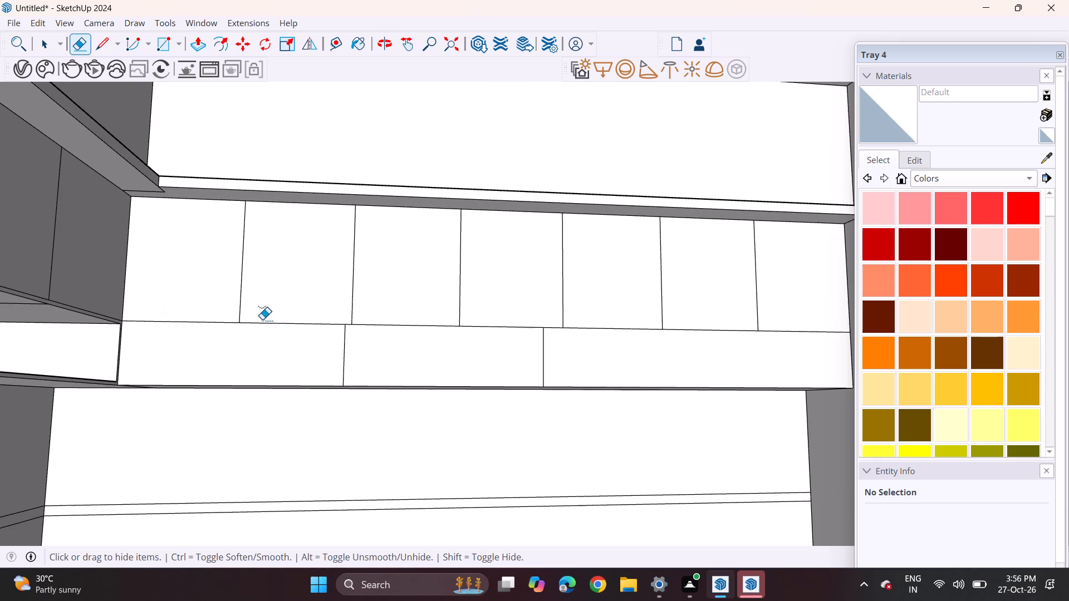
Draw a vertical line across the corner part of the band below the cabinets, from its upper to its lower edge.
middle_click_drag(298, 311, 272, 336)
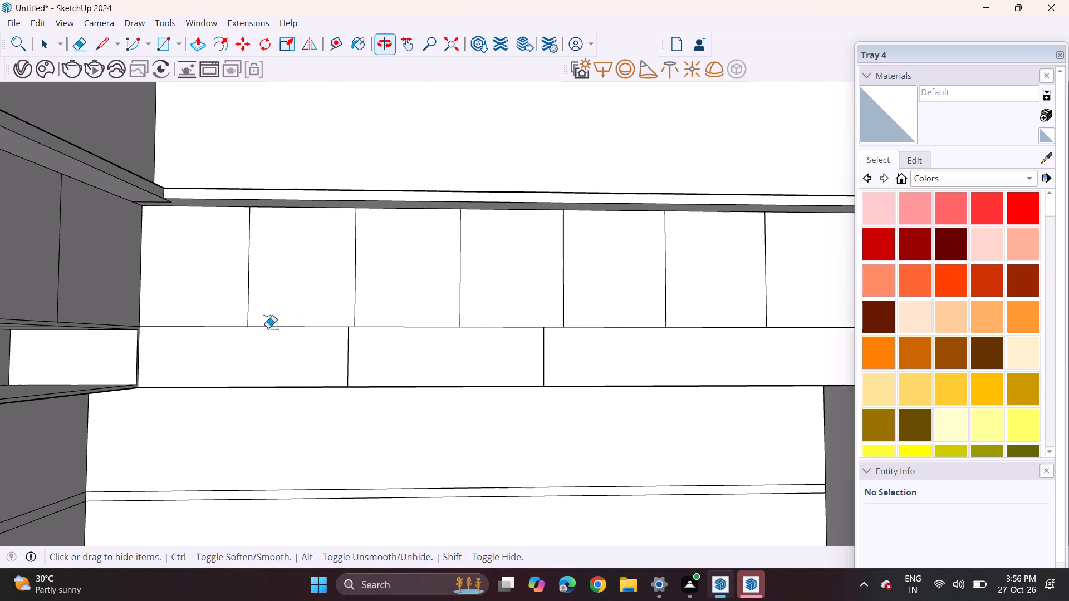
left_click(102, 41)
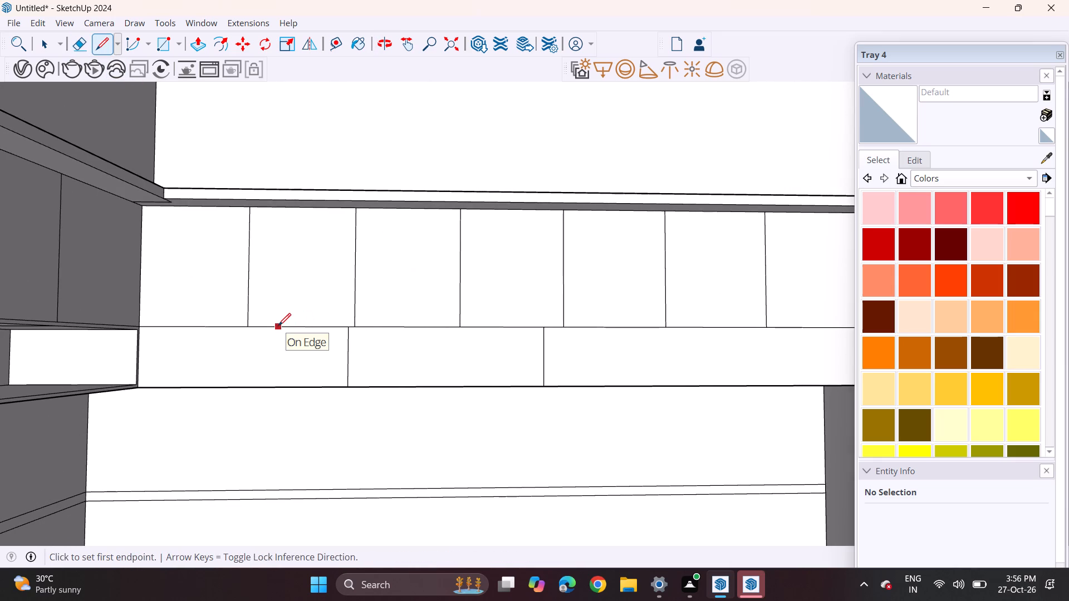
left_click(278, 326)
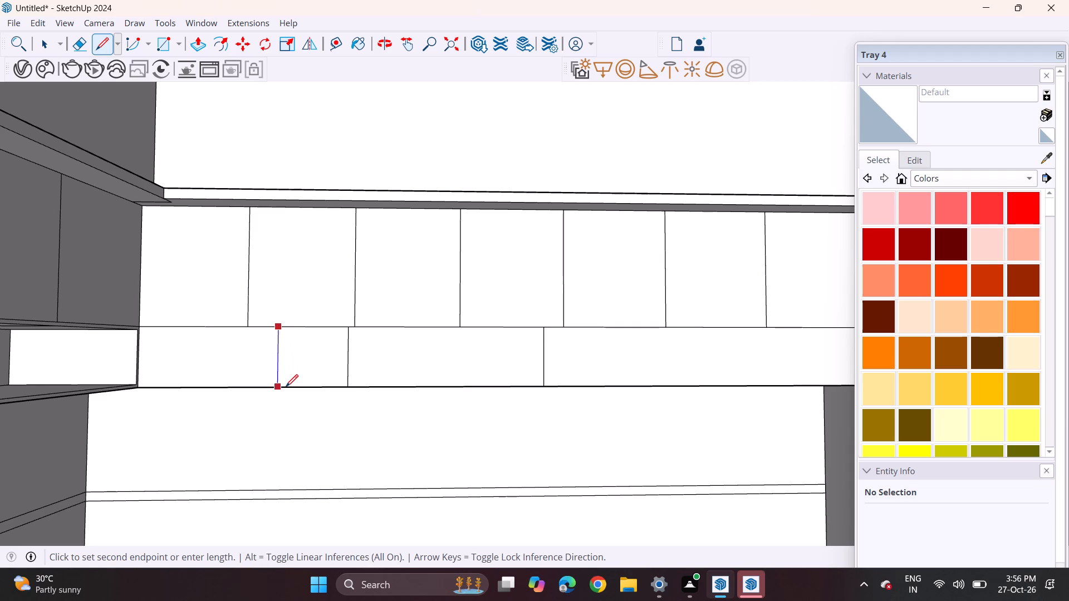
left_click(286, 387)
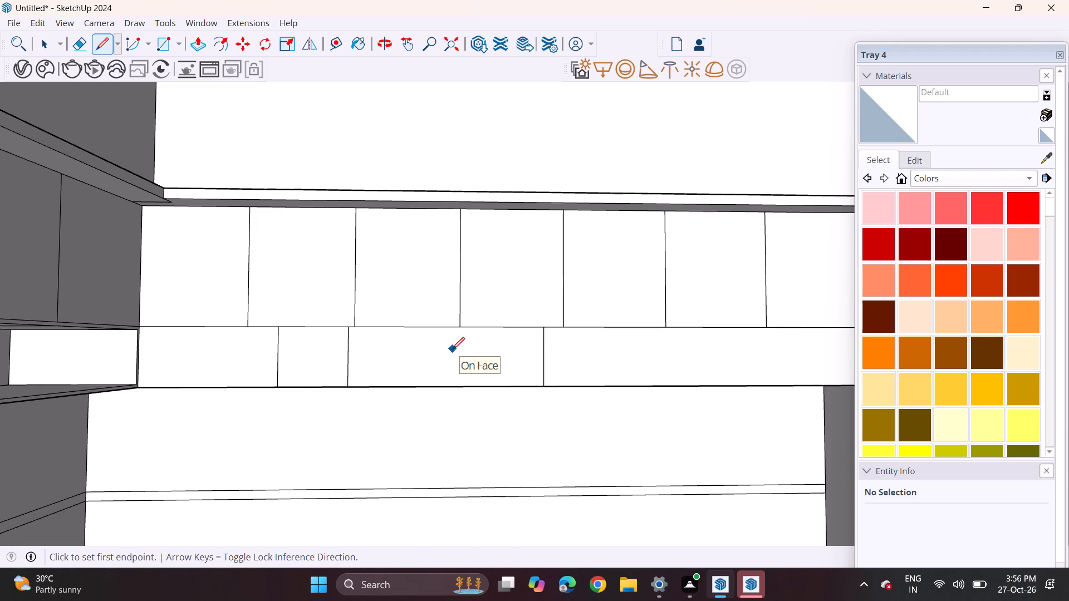
Erase the six vertical dividers between the seven cabinet fronts.
middle_click_drag(480, 342, 472, 355)
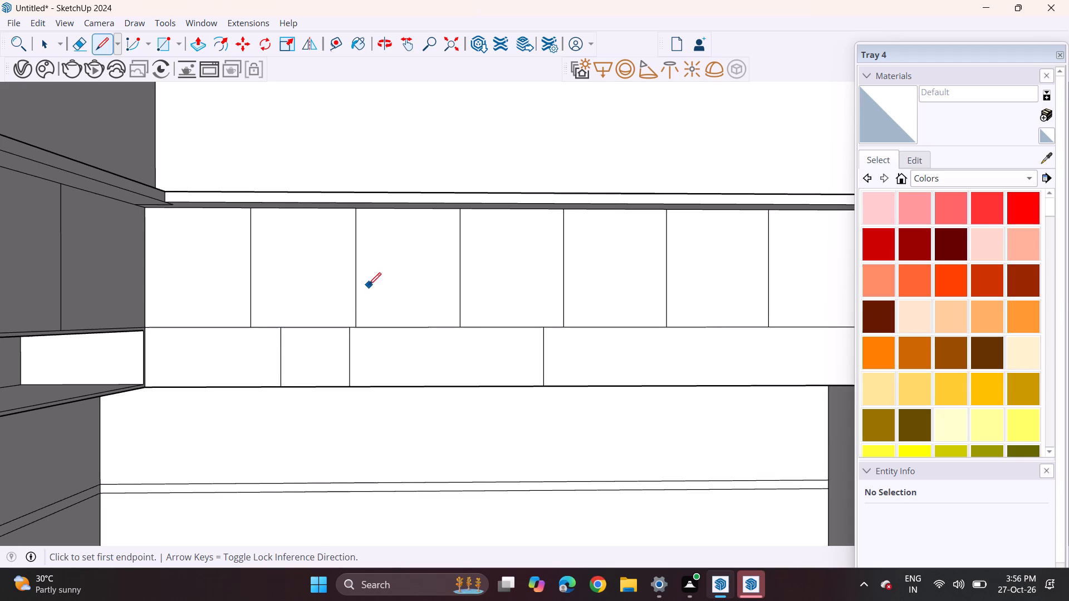
middle_click_drag(706, 270, 603, 295)
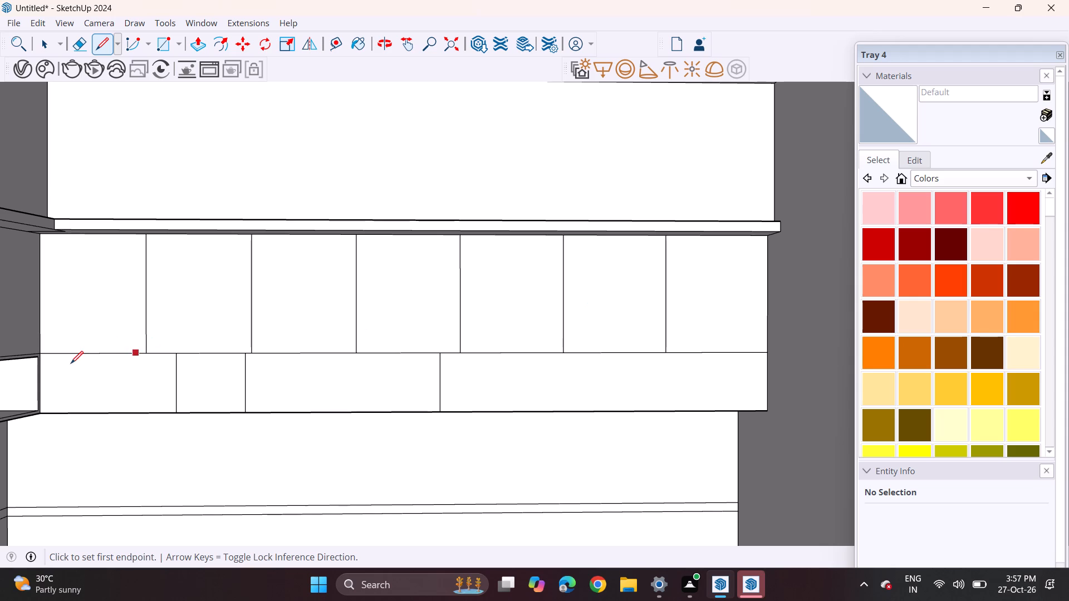
key("space")
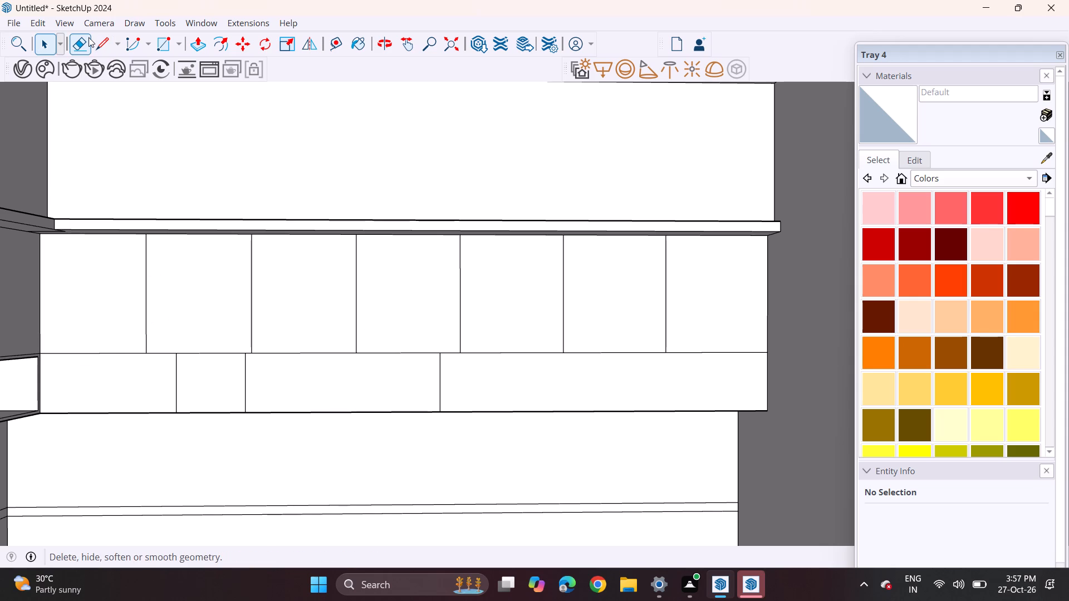
left_click(84, 37)
left_click_drag(122, 287, 669, 307)
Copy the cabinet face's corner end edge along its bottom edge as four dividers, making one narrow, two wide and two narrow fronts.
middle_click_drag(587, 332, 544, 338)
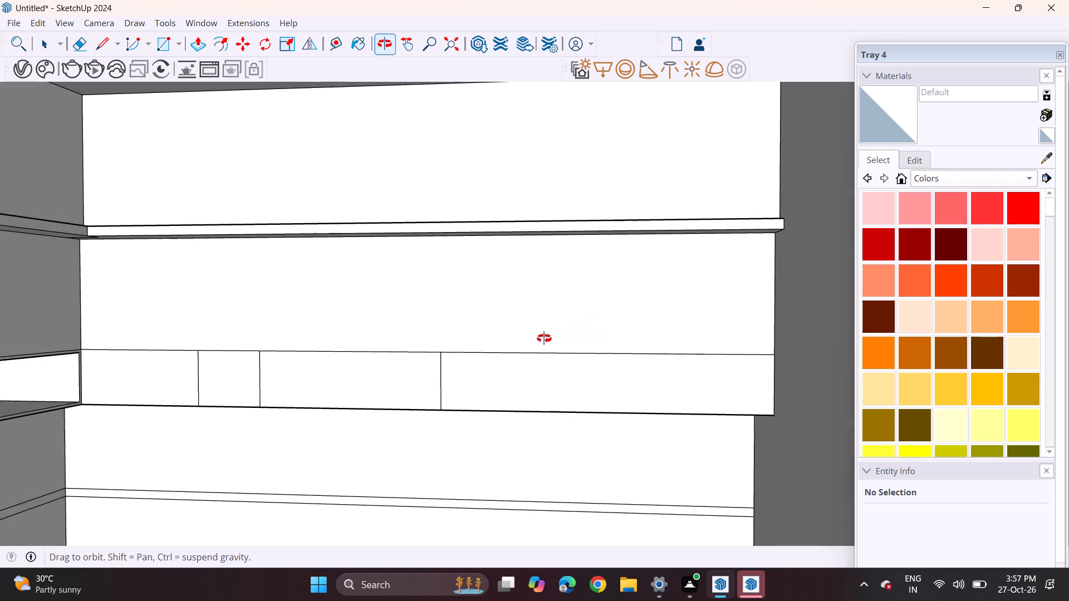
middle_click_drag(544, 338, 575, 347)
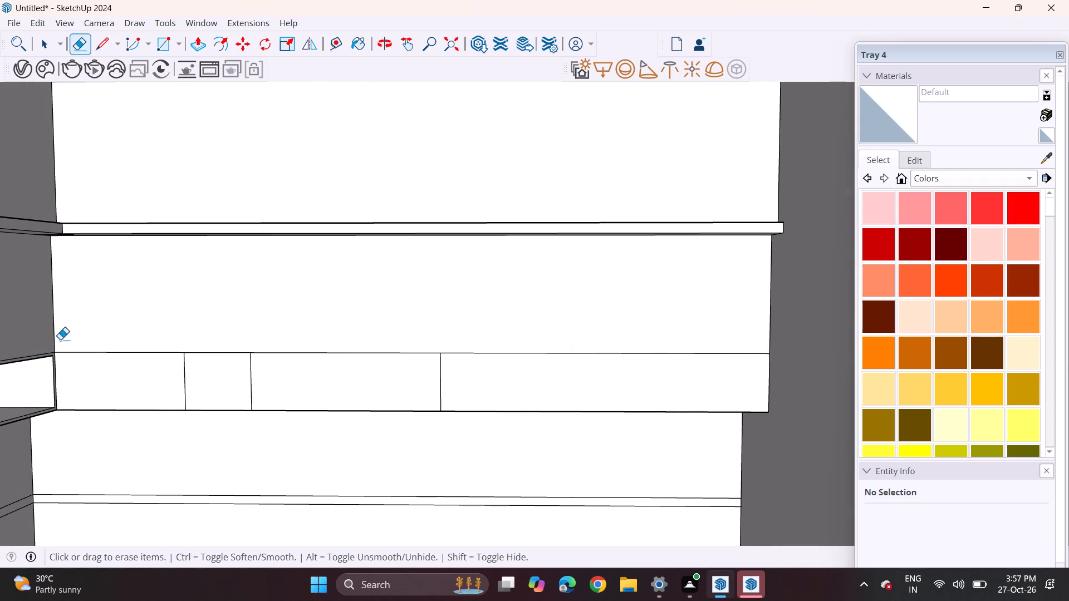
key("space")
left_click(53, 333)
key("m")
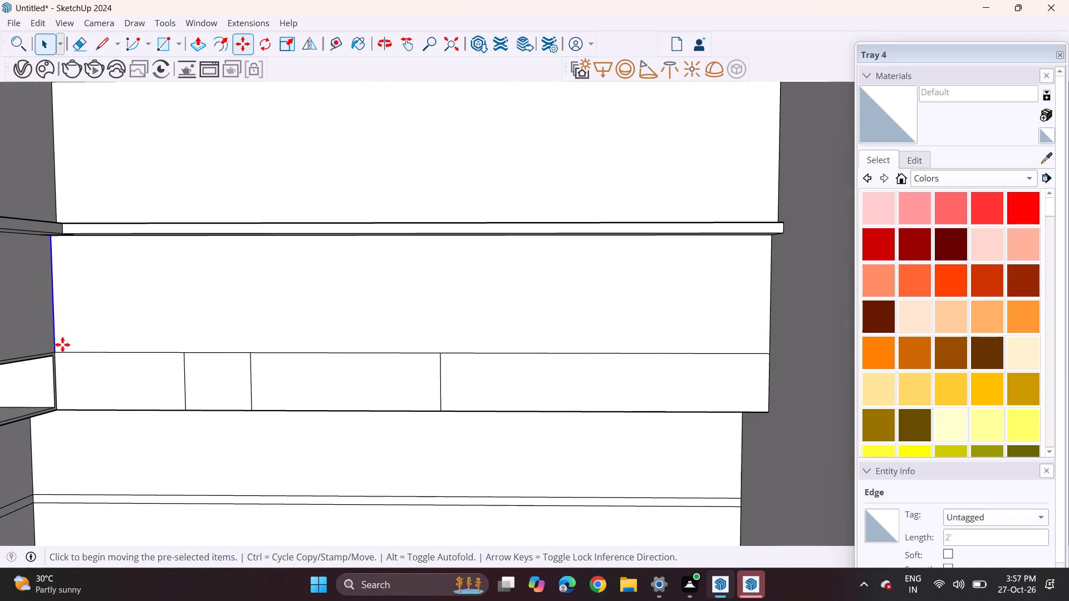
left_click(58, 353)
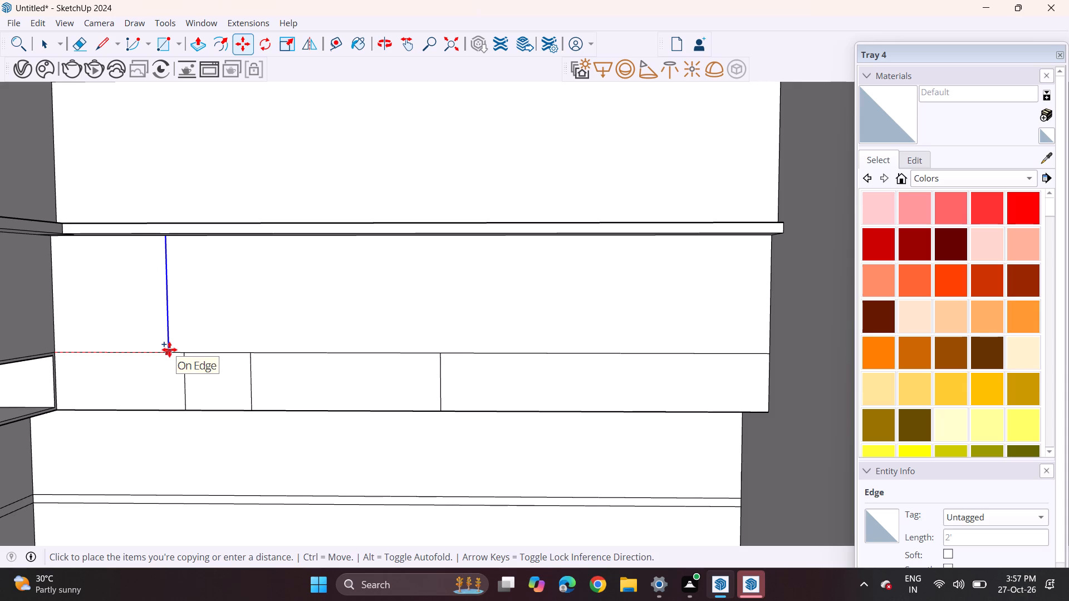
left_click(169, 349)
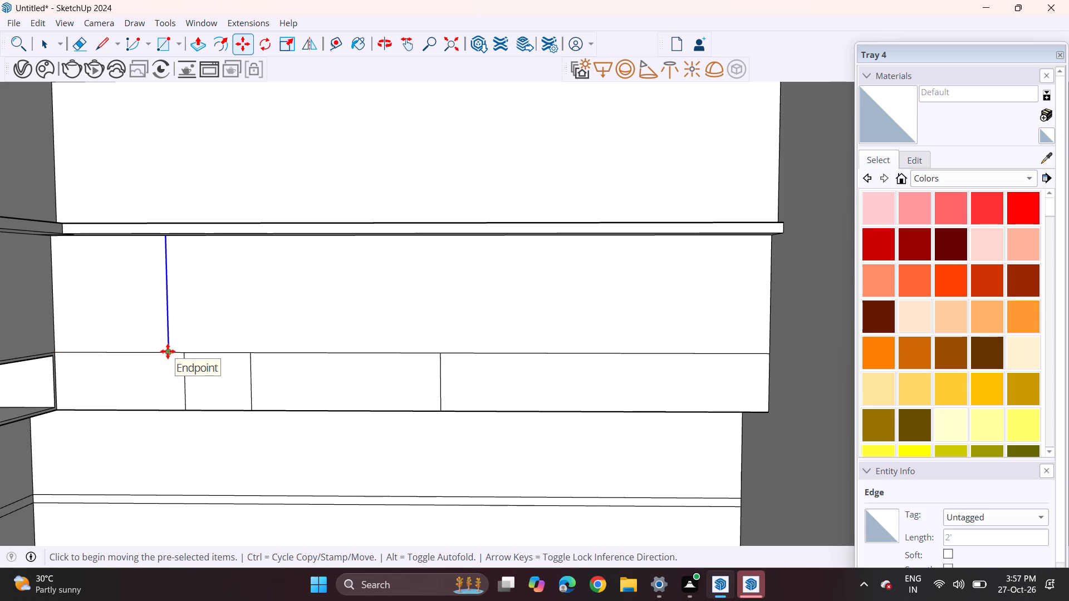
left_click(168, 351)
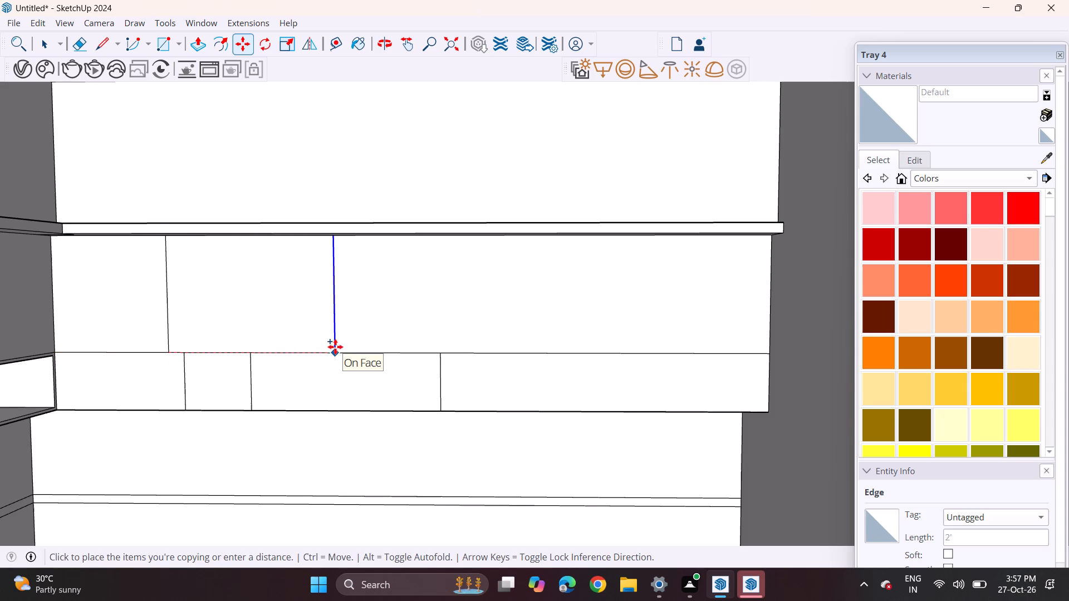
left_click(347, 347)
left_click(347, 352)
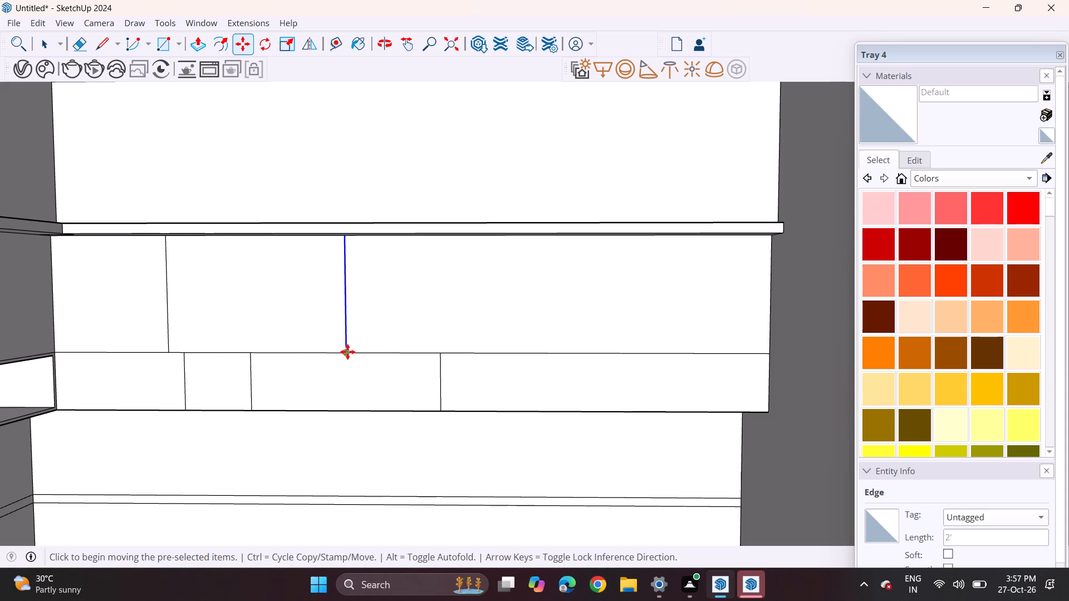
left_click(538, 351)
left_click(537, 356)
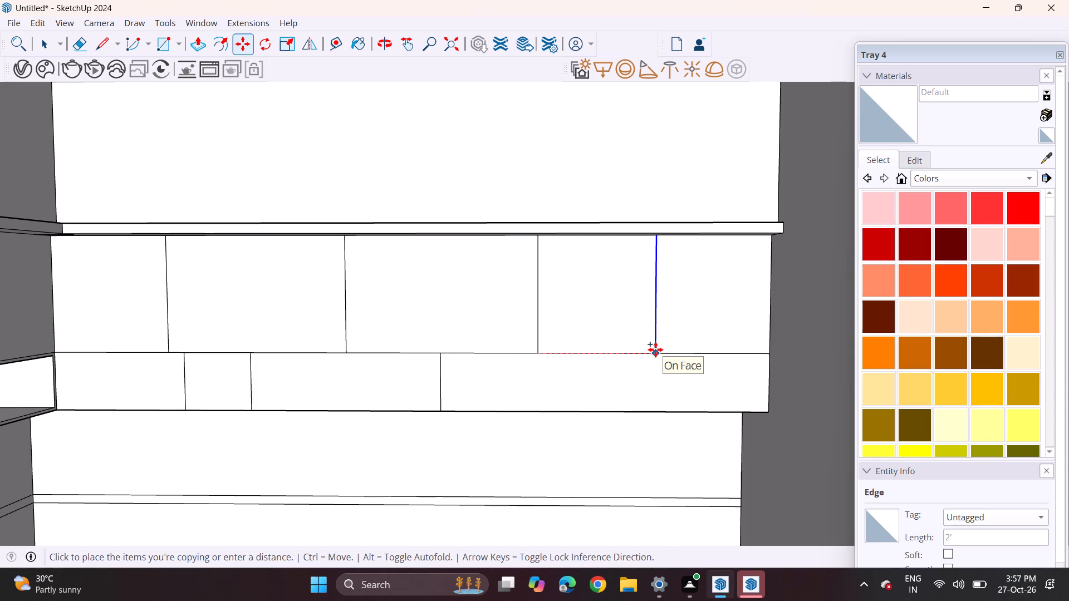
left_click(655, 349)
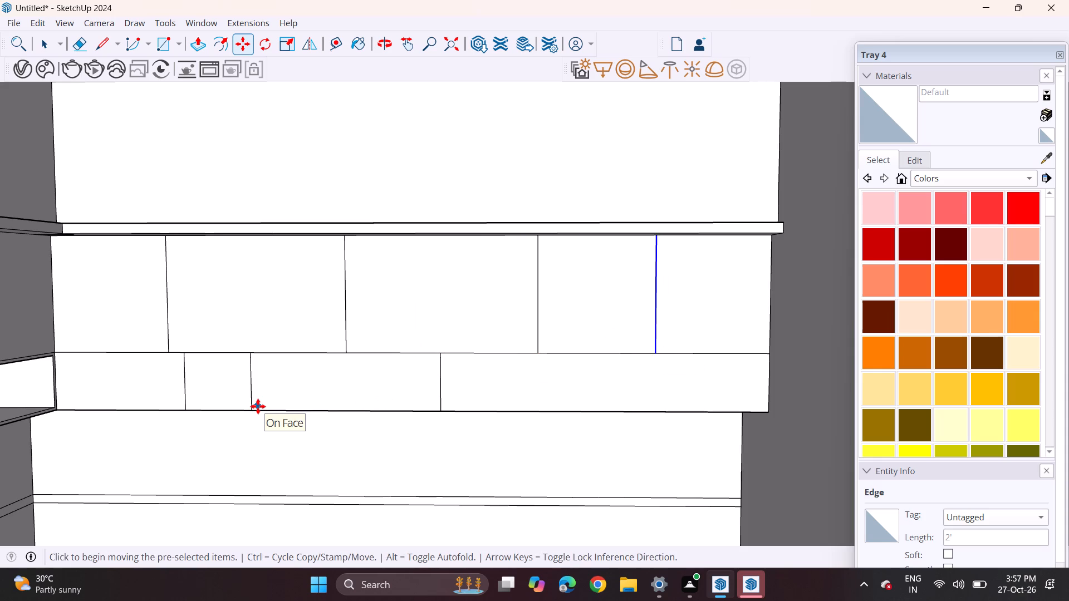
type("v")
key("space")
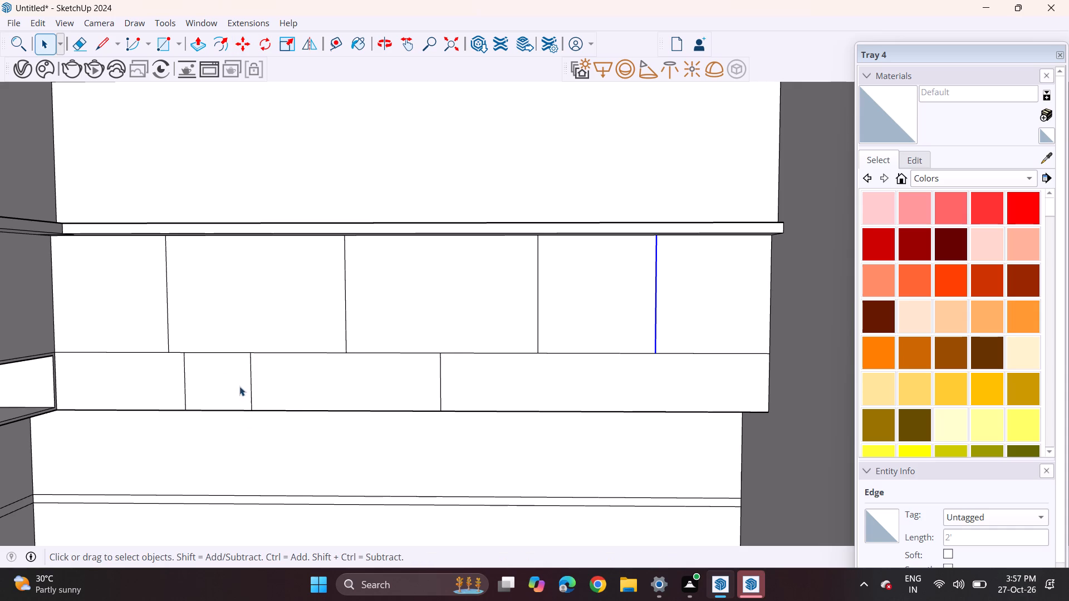
Erase the two original vertical dividers of the three-part band below the cabinets.
left_click(72, 51)
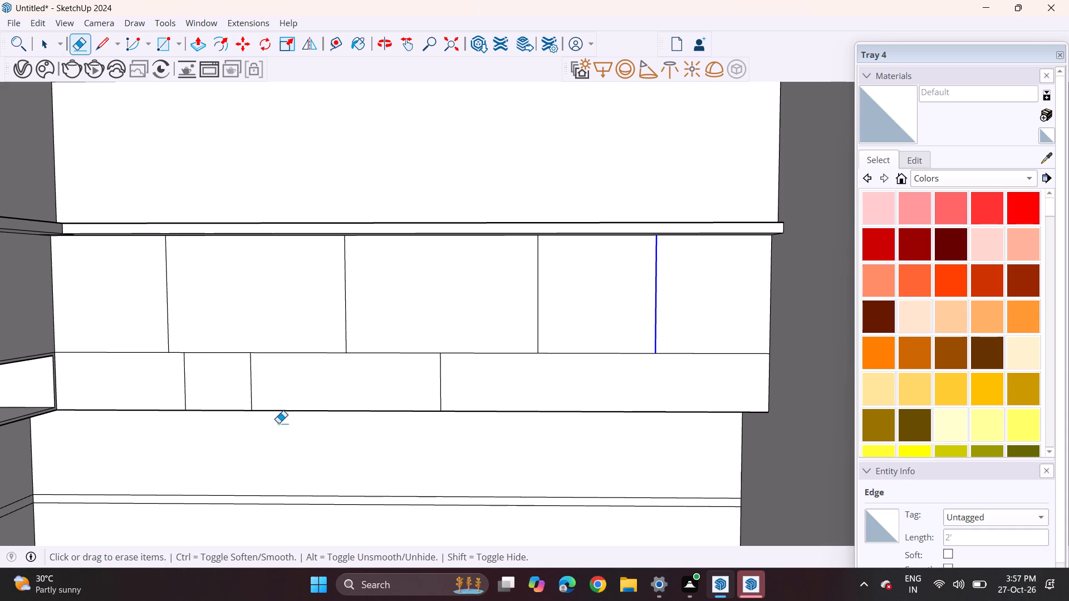
left_click_drag(234, 376, 256, 378)
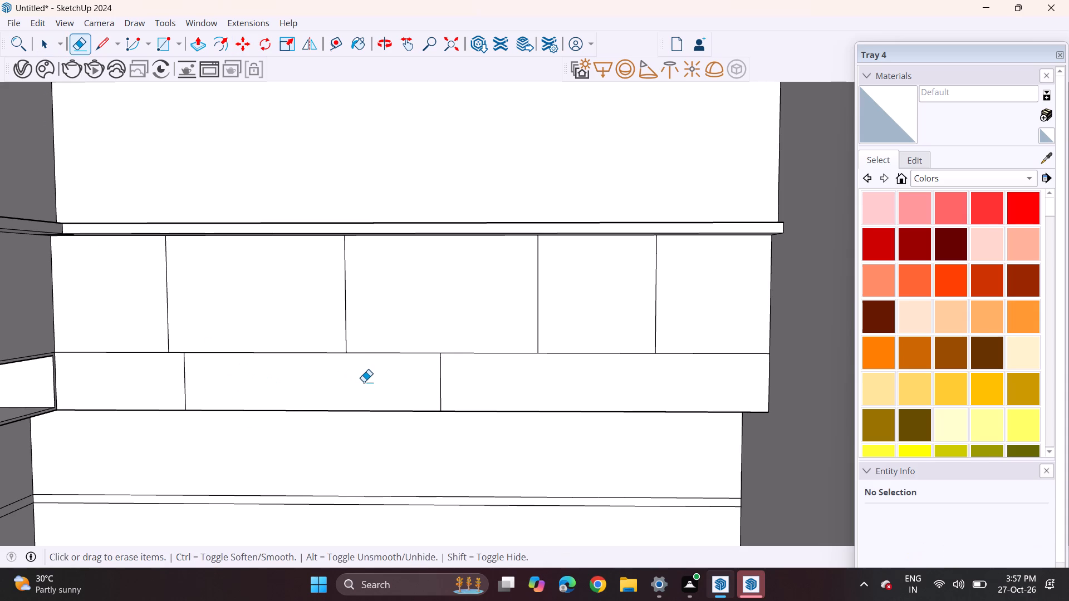
scroll(364, 382, "down", 1)
left_click_drag(419, 380, 435, 383)
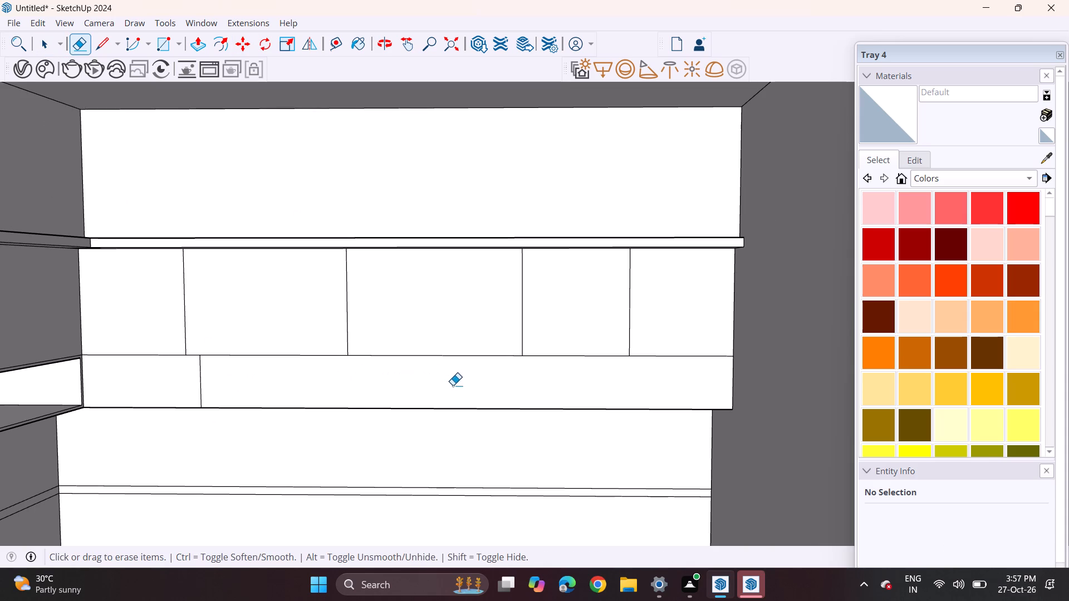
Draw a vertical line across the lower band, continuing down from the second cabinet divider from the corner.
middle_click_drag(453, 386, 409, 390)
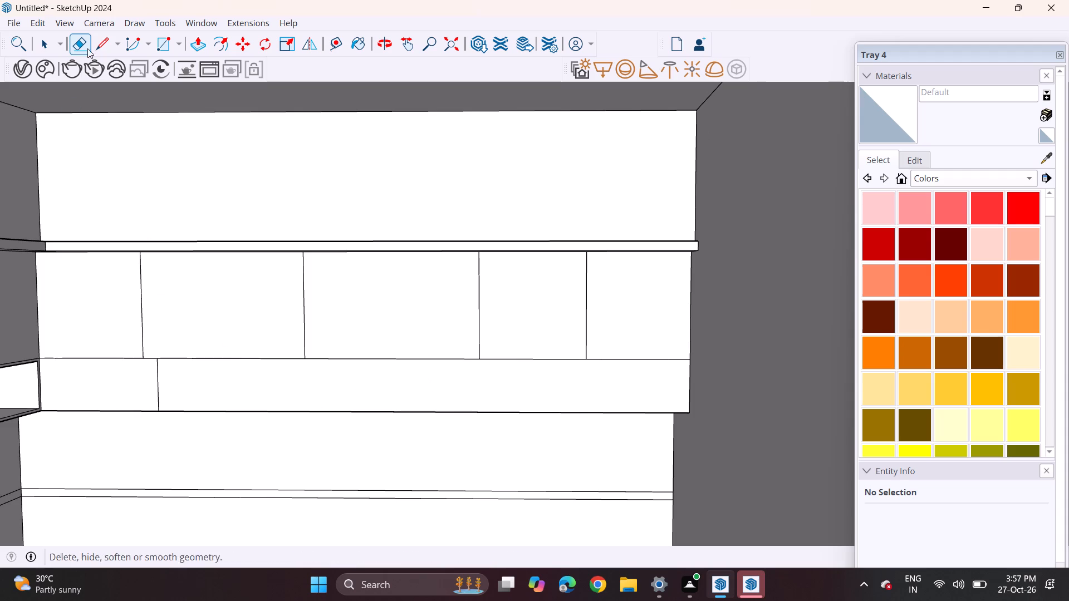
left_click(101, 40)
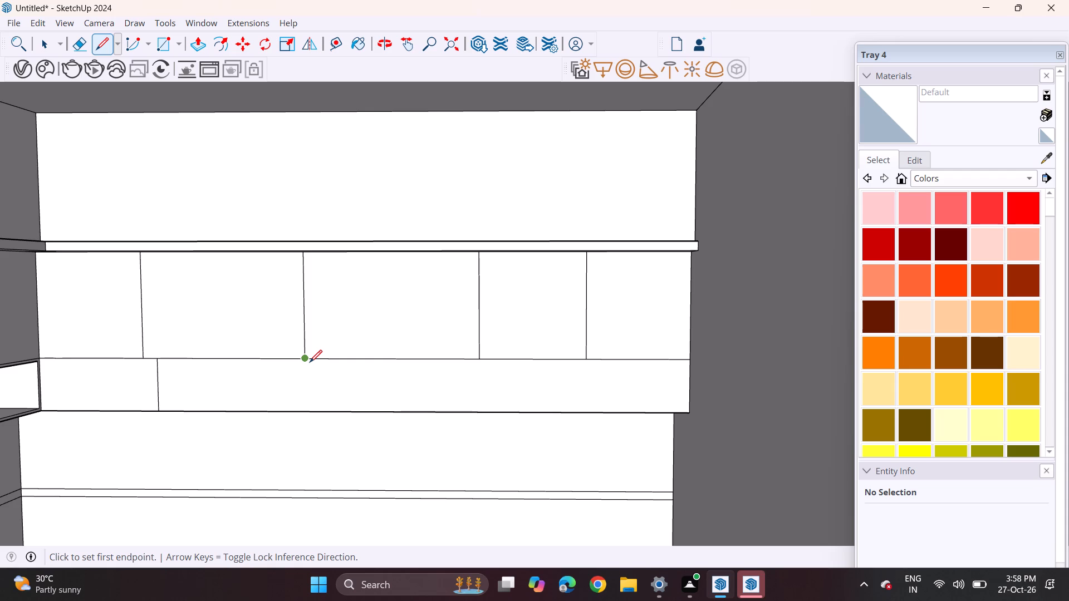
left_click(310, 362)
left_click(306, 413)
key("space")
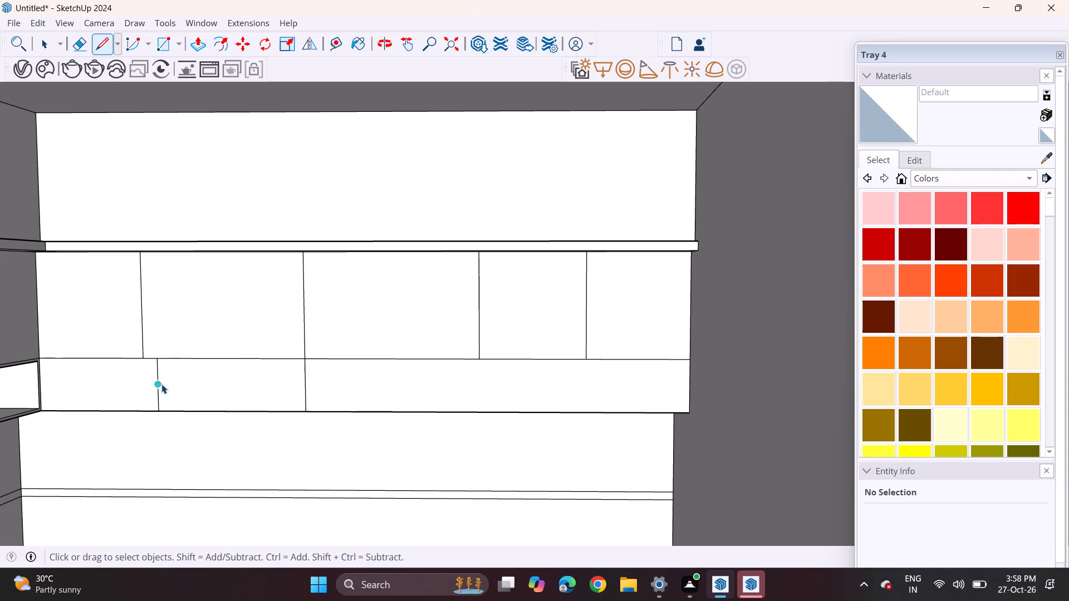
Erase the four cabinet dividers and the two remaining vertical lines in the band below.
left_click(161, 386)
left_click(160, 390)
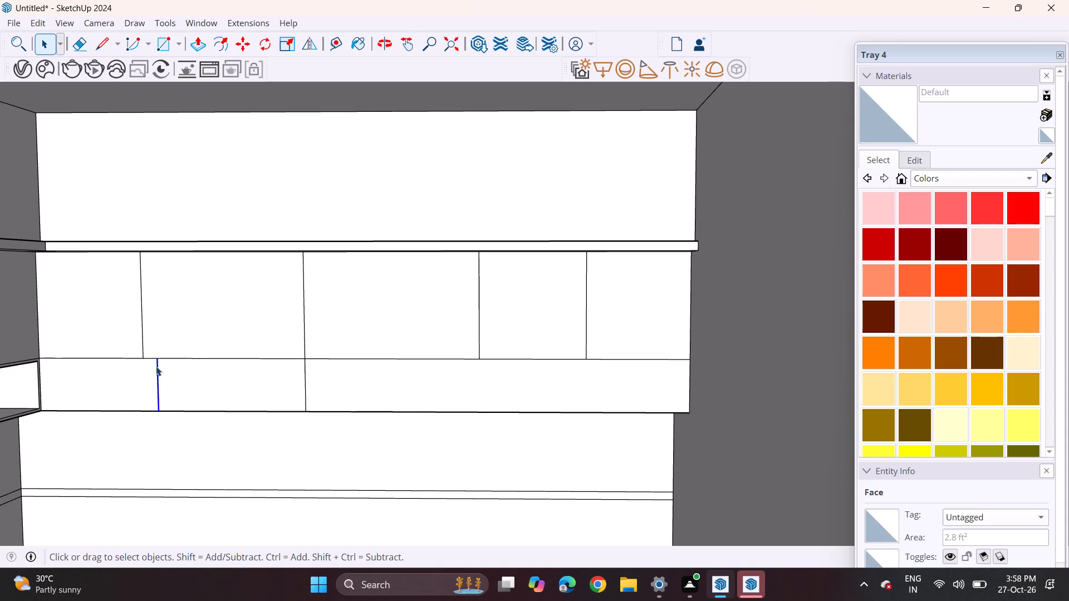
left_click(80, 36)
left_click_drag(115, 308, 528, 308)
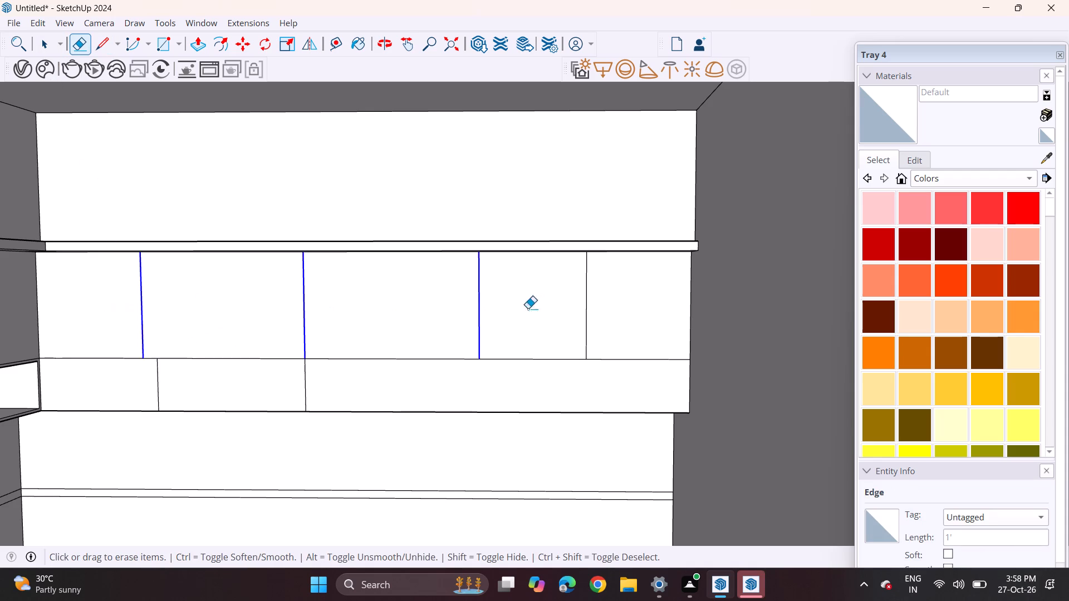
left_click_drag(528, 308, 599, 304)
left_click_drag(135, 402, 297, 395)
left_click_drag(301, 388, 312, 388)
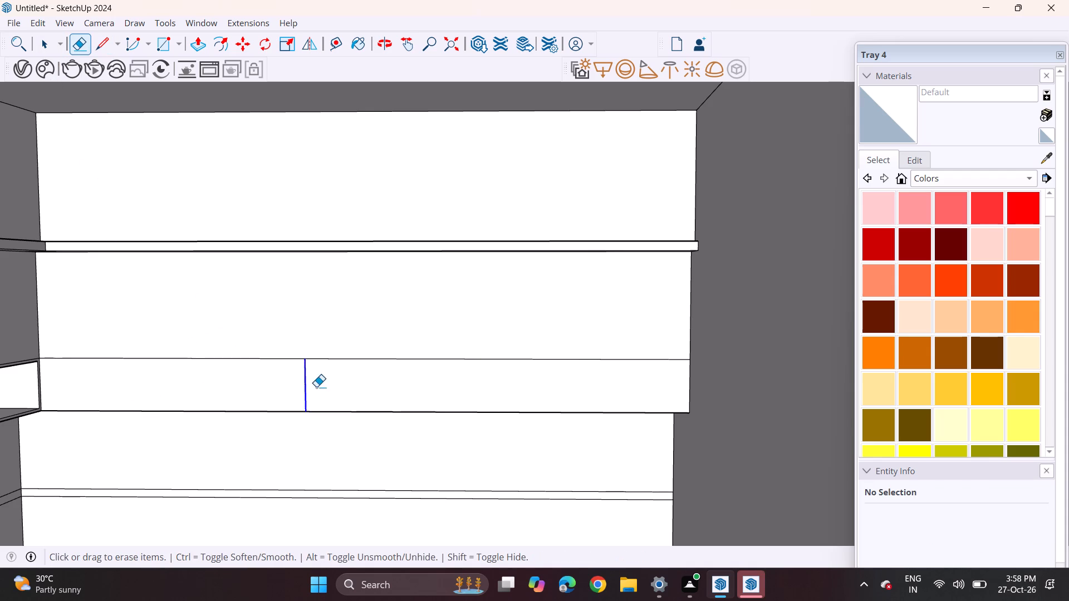
Copy the cabinet face's corner end edge along its bottom edge as five dividers, making two wide and four narrow fronts.
left_click(100, 37)
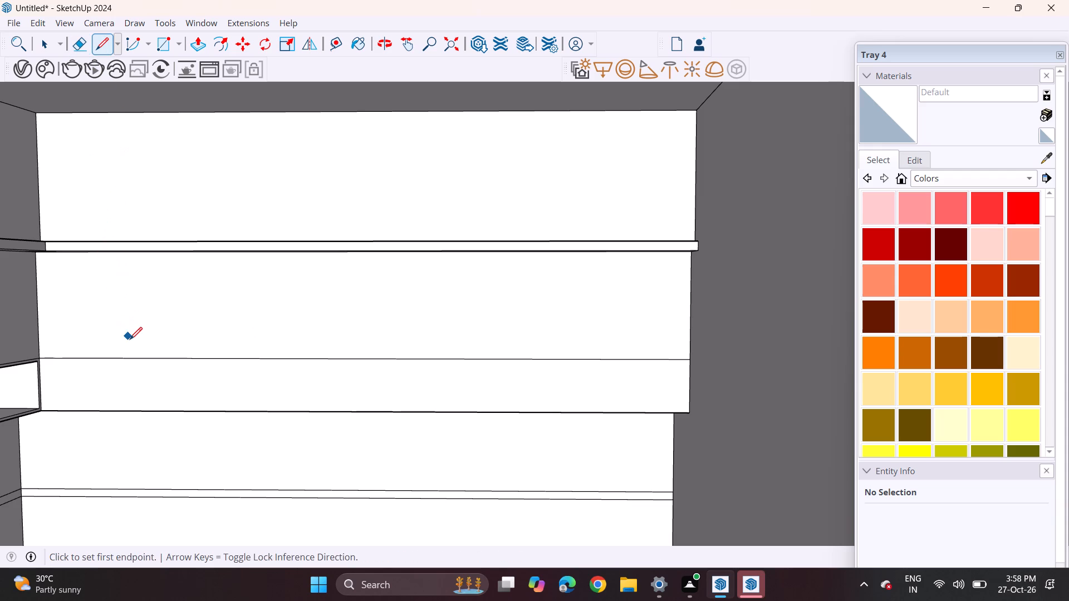
key("space")
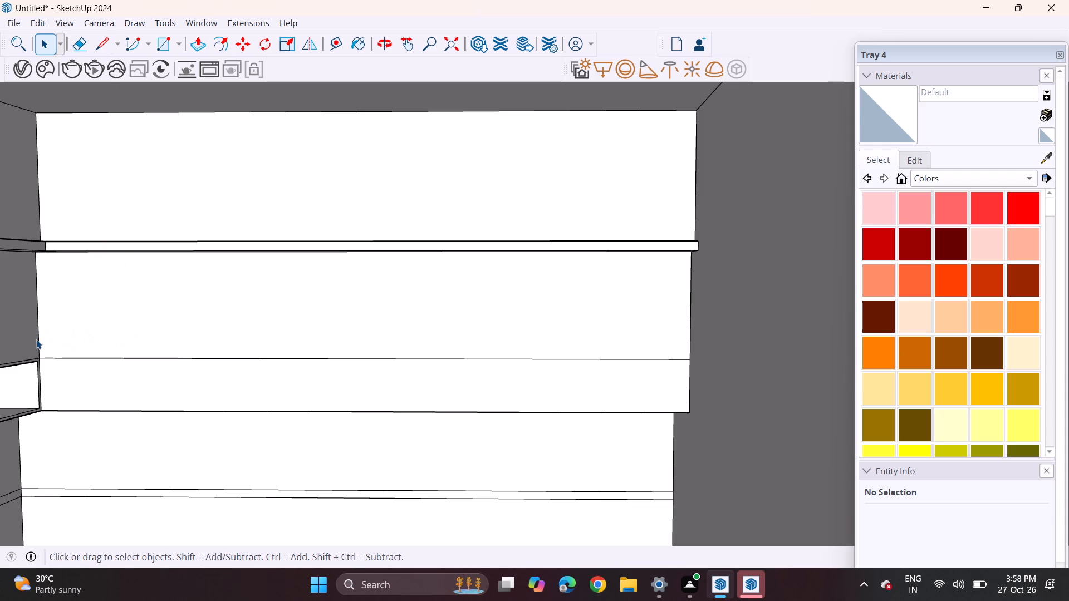
left_click(40, 340)
key("m")
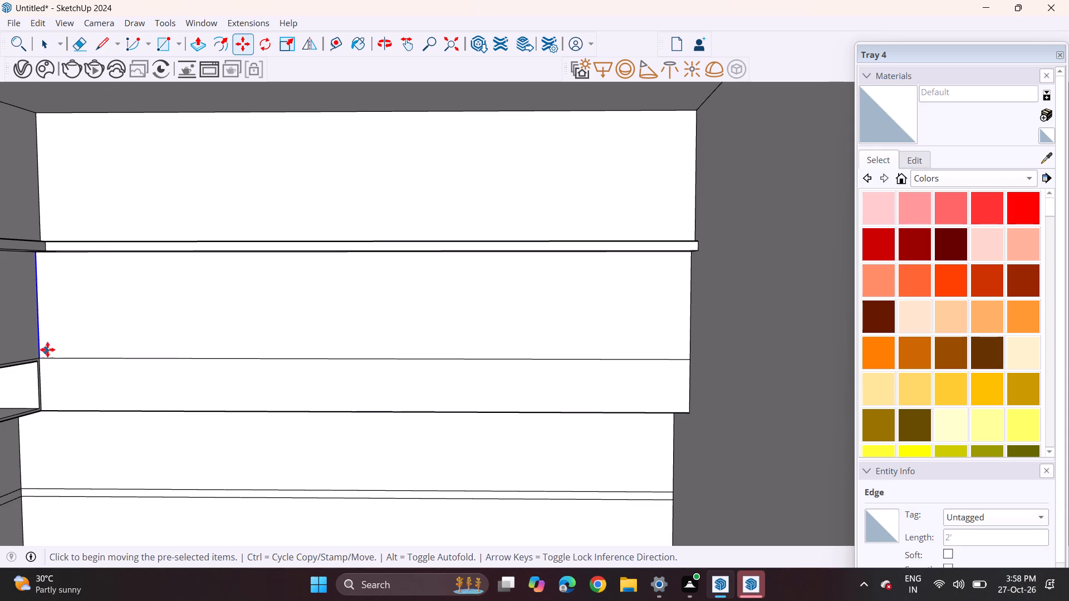
left_click(42, 358)
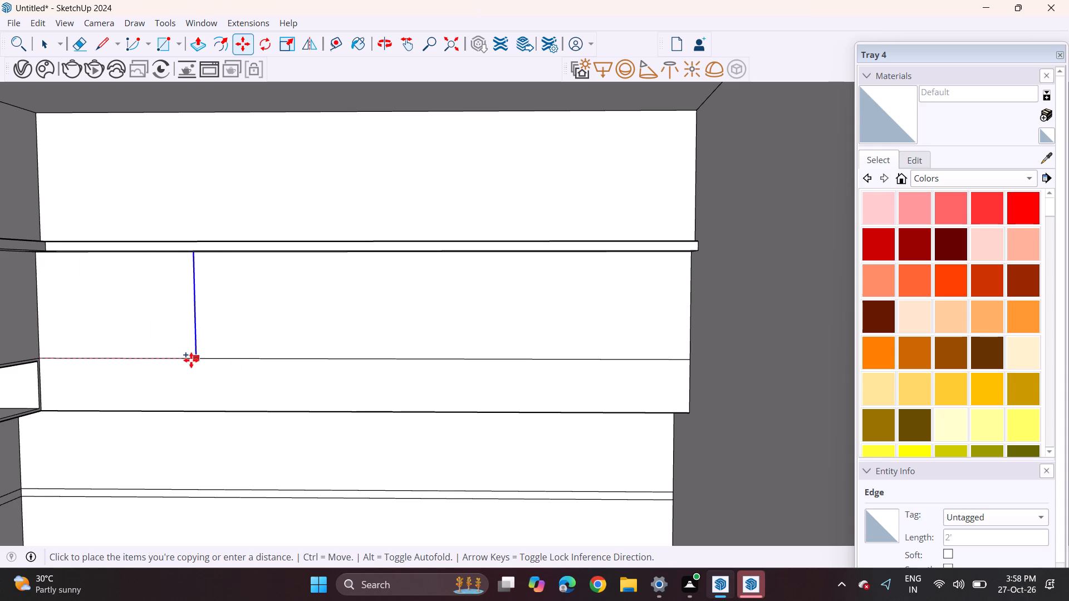
left_click(190, 360)
left_click(184, 354)
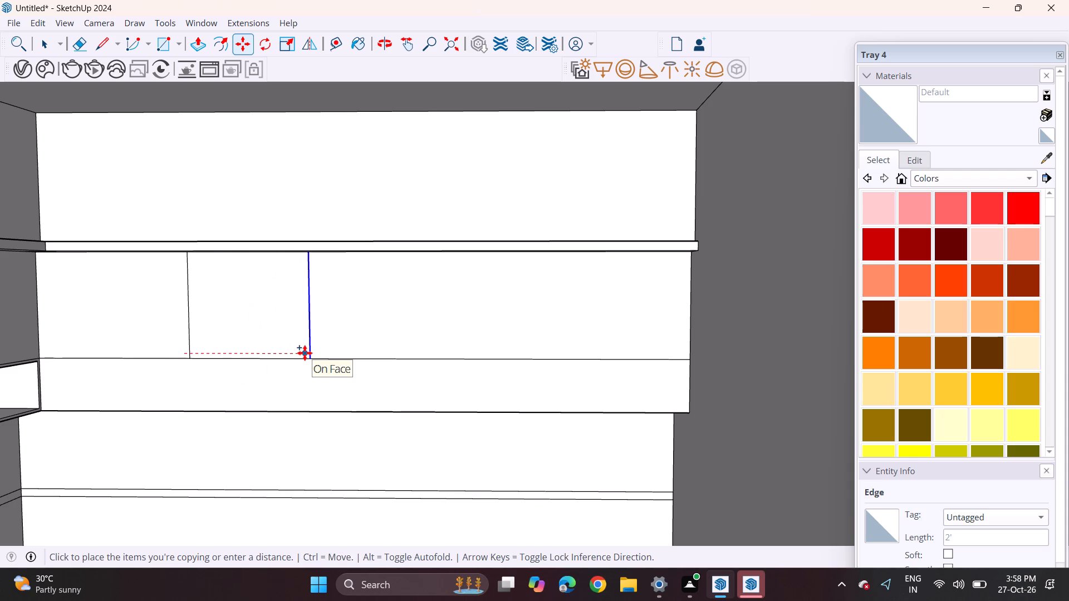
left_click(351, 352)
left_click(356, 356)
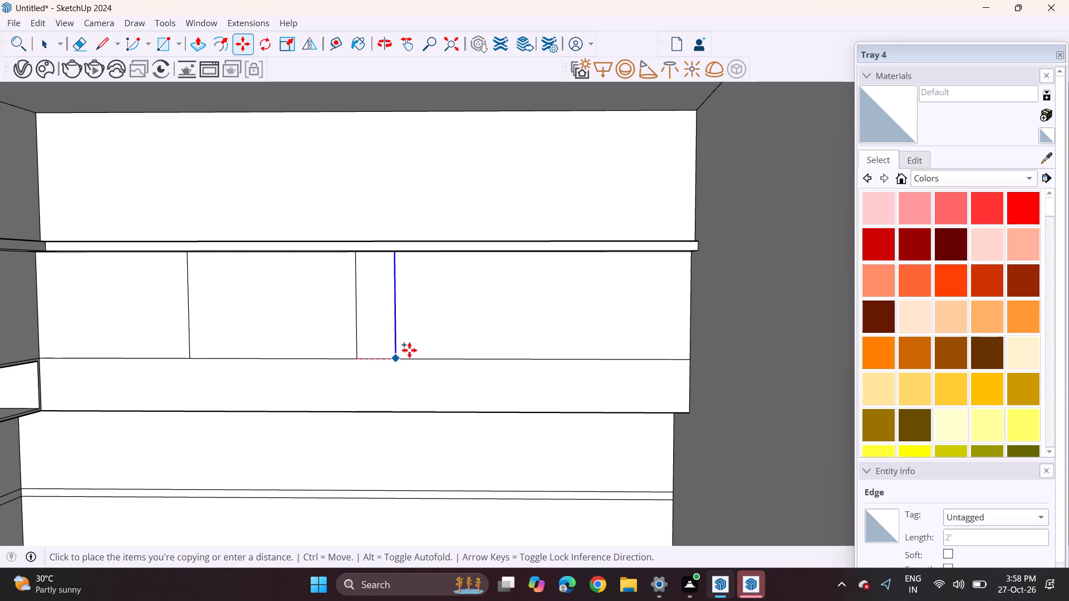
left_click(445, 353)
left_click(445, 359, "ctrl")
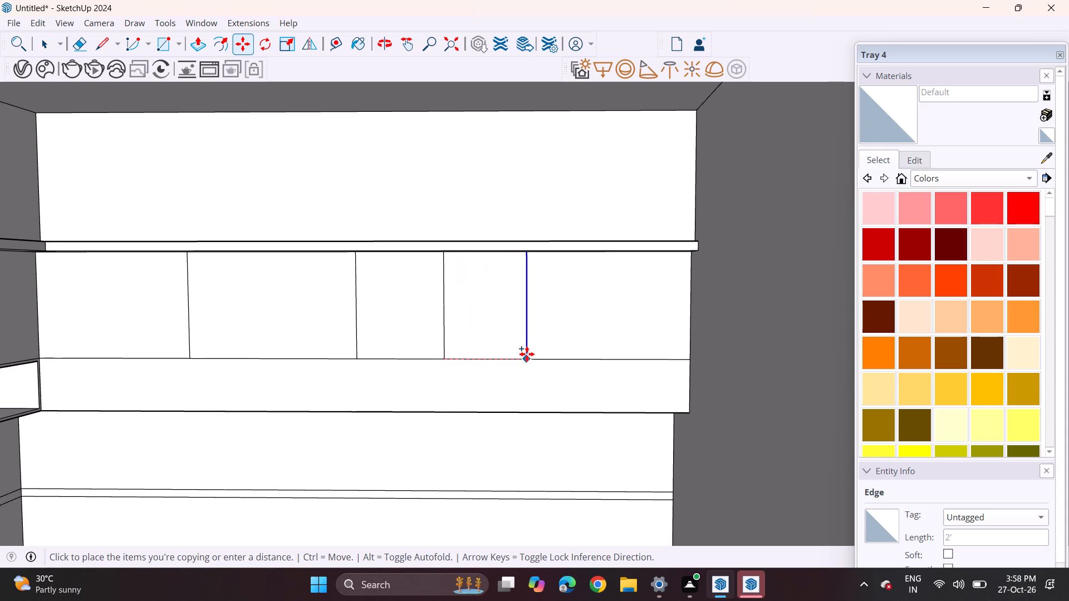
left_click(527, 354)
left_click(527, 361)
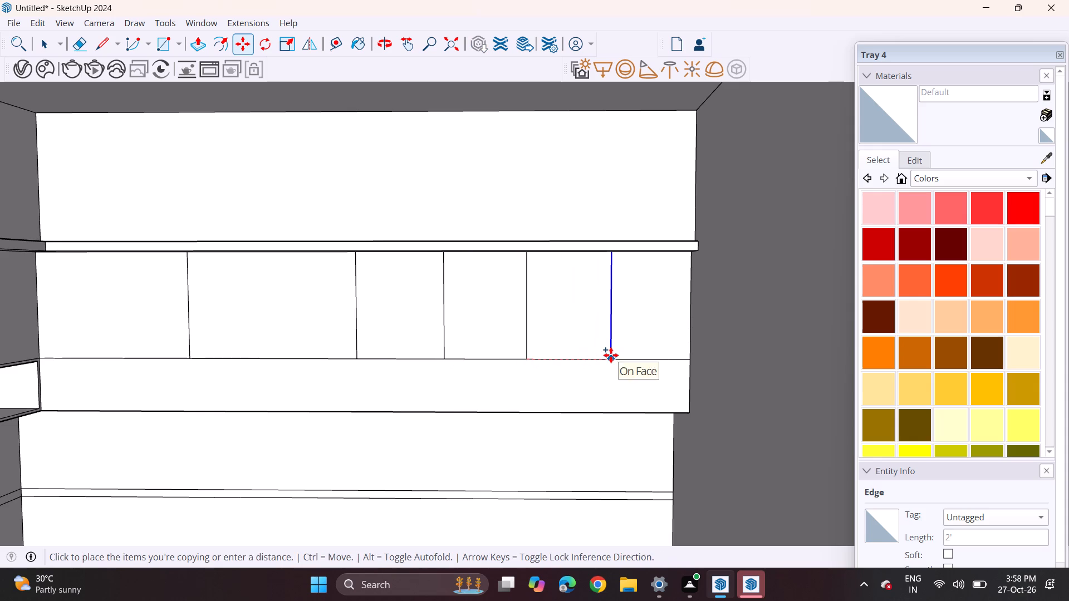
left_click(611, 355)
key("space")
Draw two vertical lines across the lower band, continuing down from the first and second cabinet dividers from the corner.
middle_click_drag(329, 373, 284, 383)
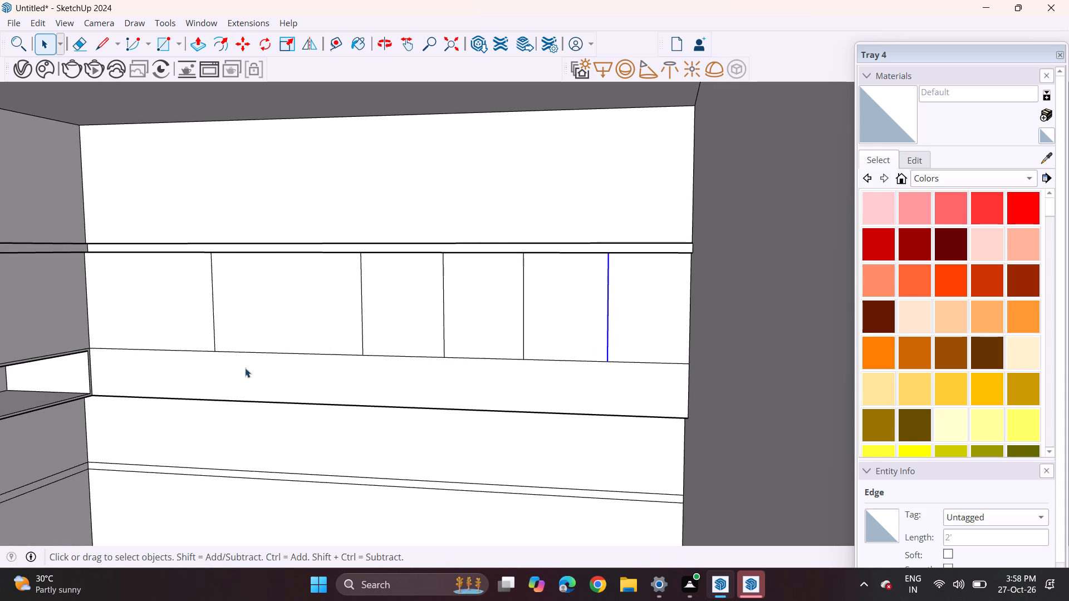
left_click(101, 46)
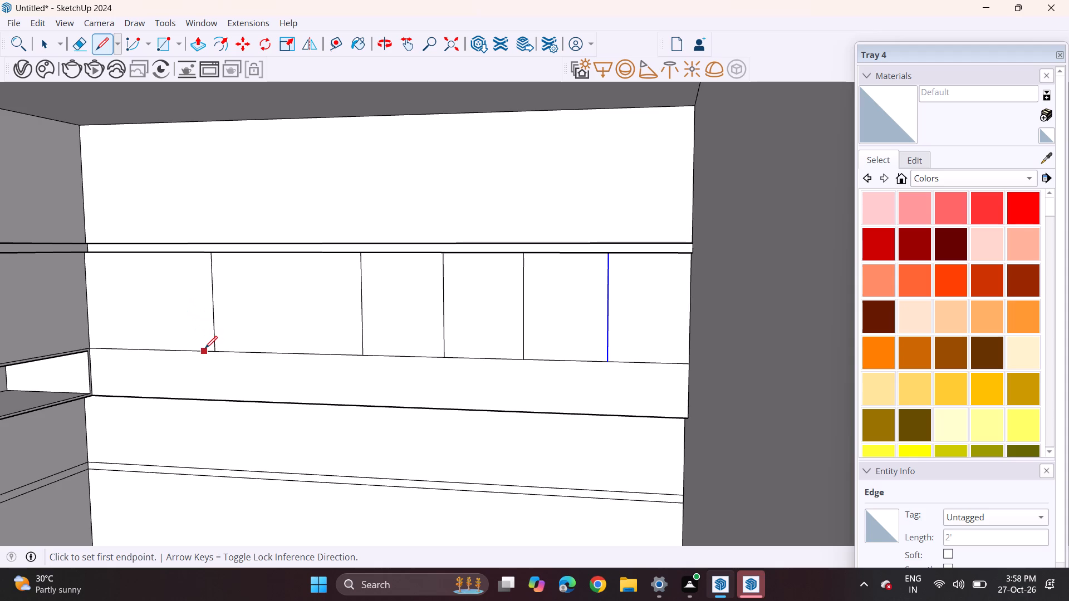
left_click(213, 352)
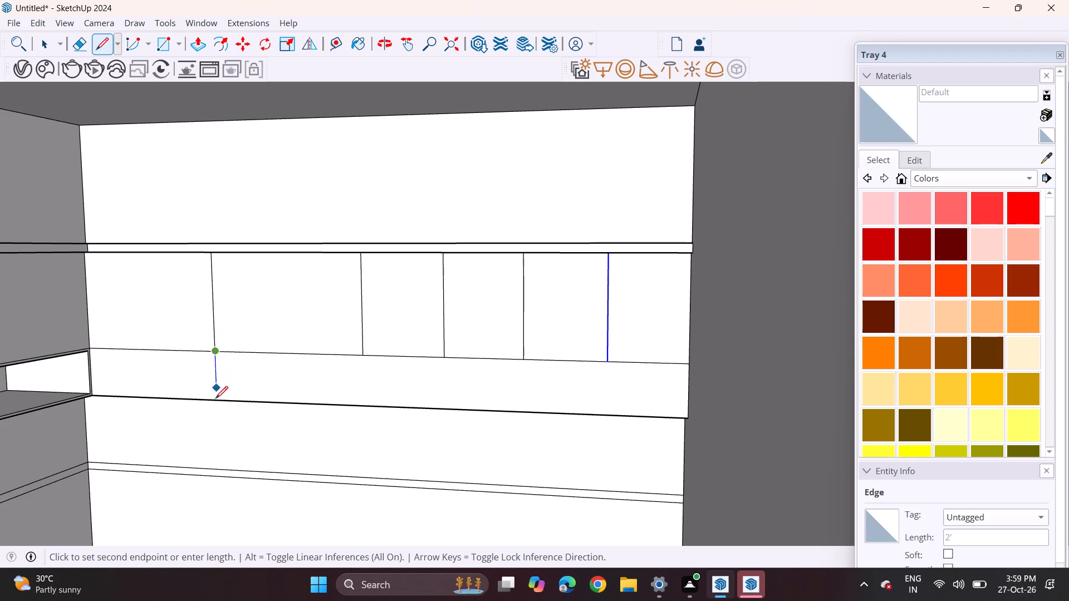
left_click(217, 403)
left_click(366, 354)
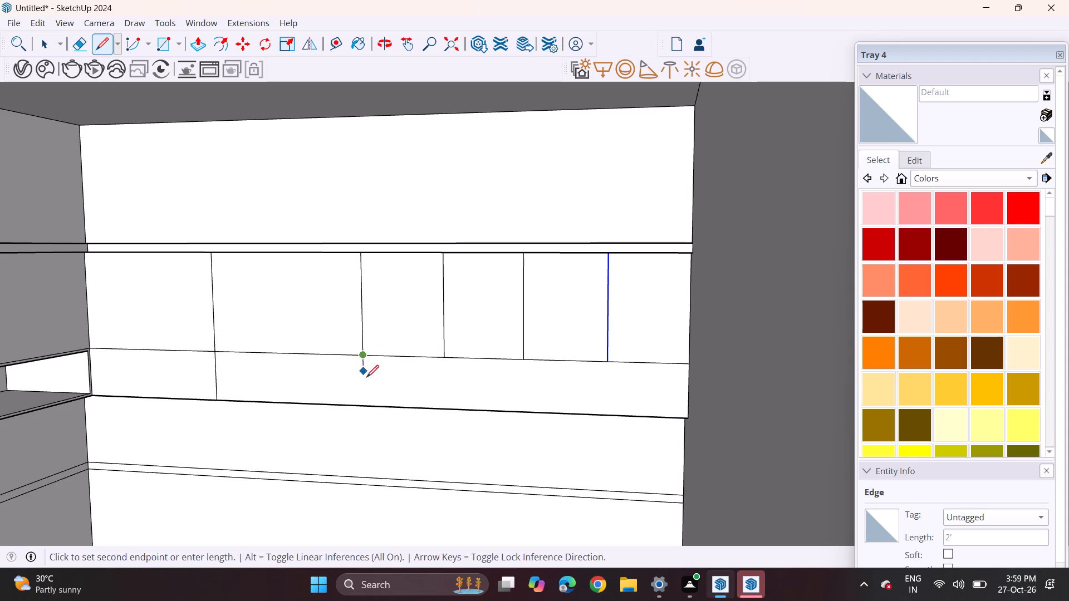
left_click(367, 412)
Push the lower band section between the two lines back flush with the wall and erase the leftover edge beneath it.
scroll(237, 361, "up", 2)
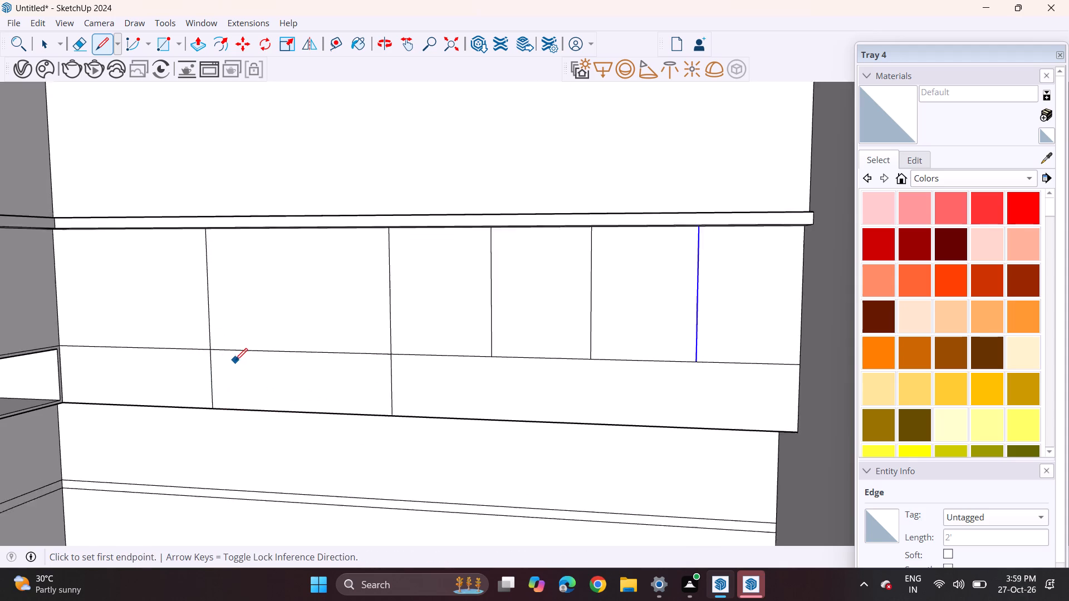
scroll(235, 361, "up", 2)
left_click(203, 43)
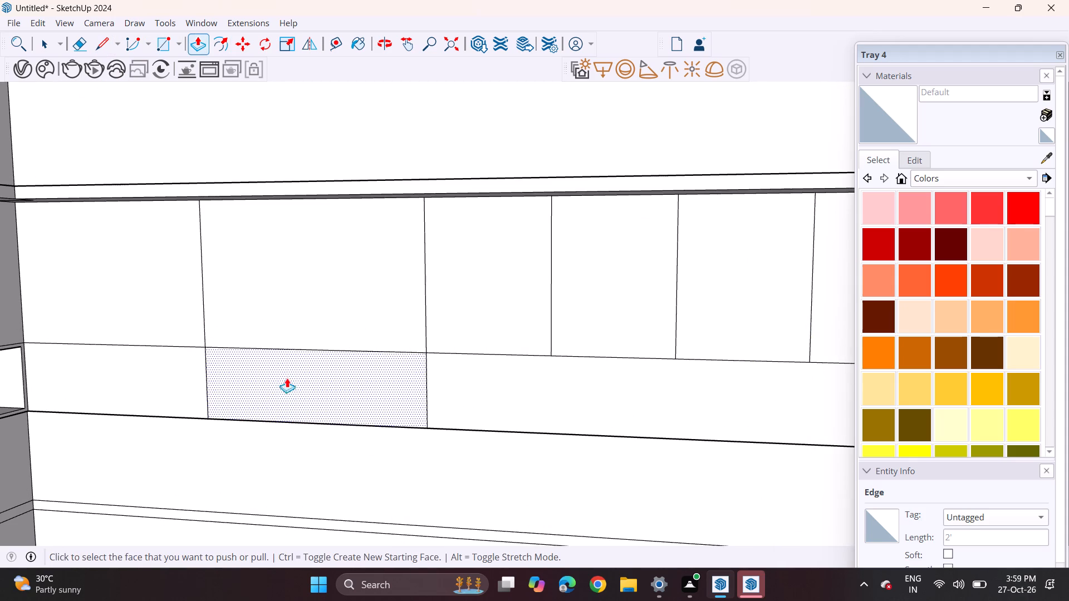
left_click(288, 395)
left_click(344, 374)
middle_click_drag(334, 397, 389, 344)
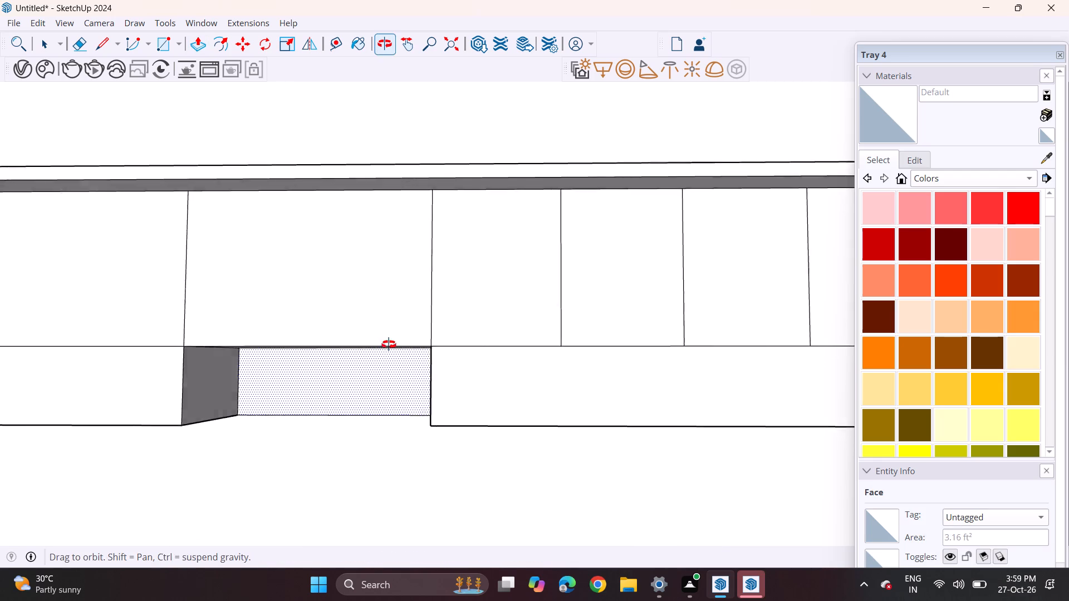
middle_click_drag(389, 344, 390, 336)
left_click(77, 36)
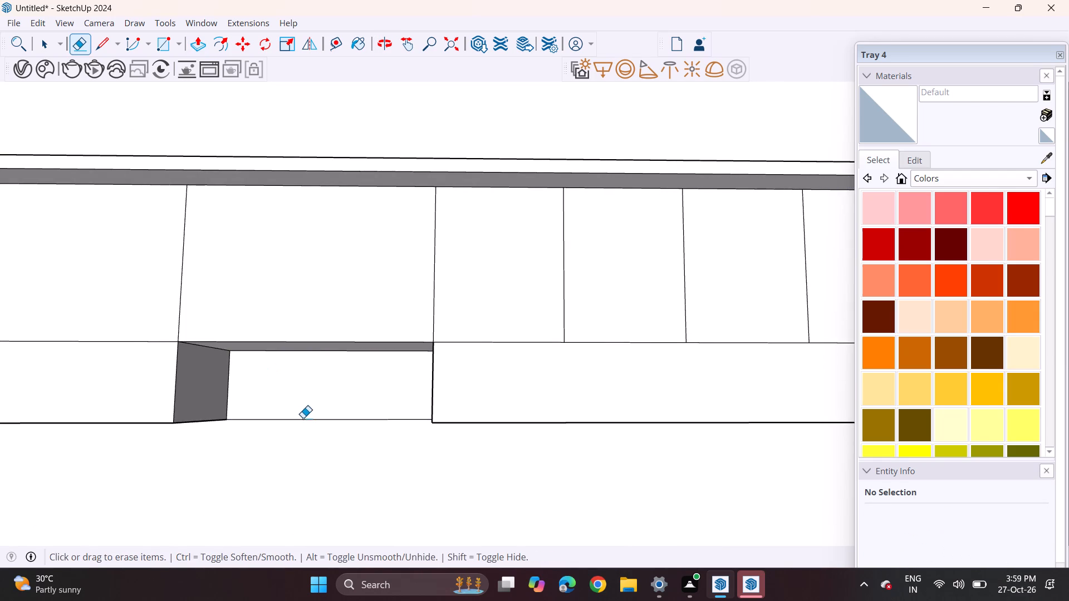
left_click_drag(303, 418, 307, 434)
middle_click_drag(310, 426, 308, 443)
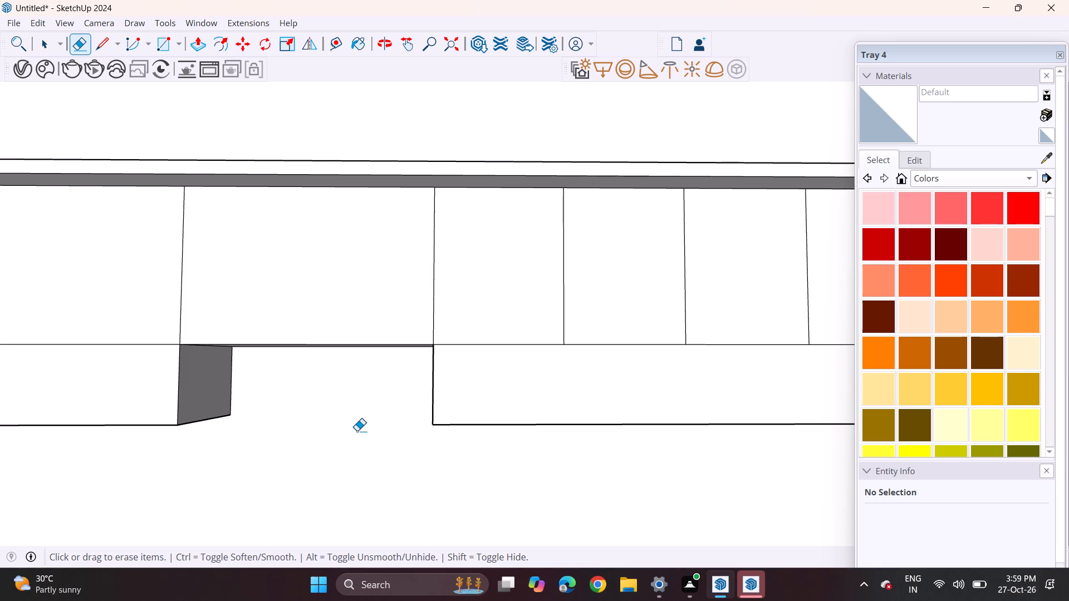
Offset the outline of the wide corner cabinet front slightly inward to form a thin frame.
scroll(352, 420, "down", 6)
middle_click_drag(286, 421, 341, 427, "shift")
middle_click_drag(337, 427, 337, 354)
scroll(312, 392, "up", 1)
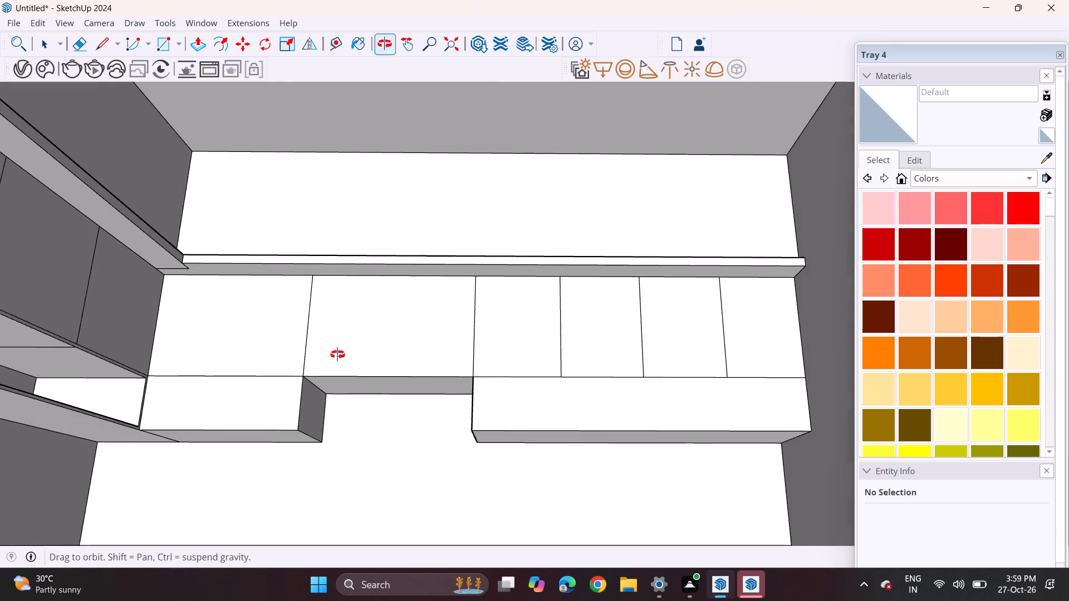
middle_click_drag(337, 354, 351, 395)
scroll(345, 361, "down", 1)
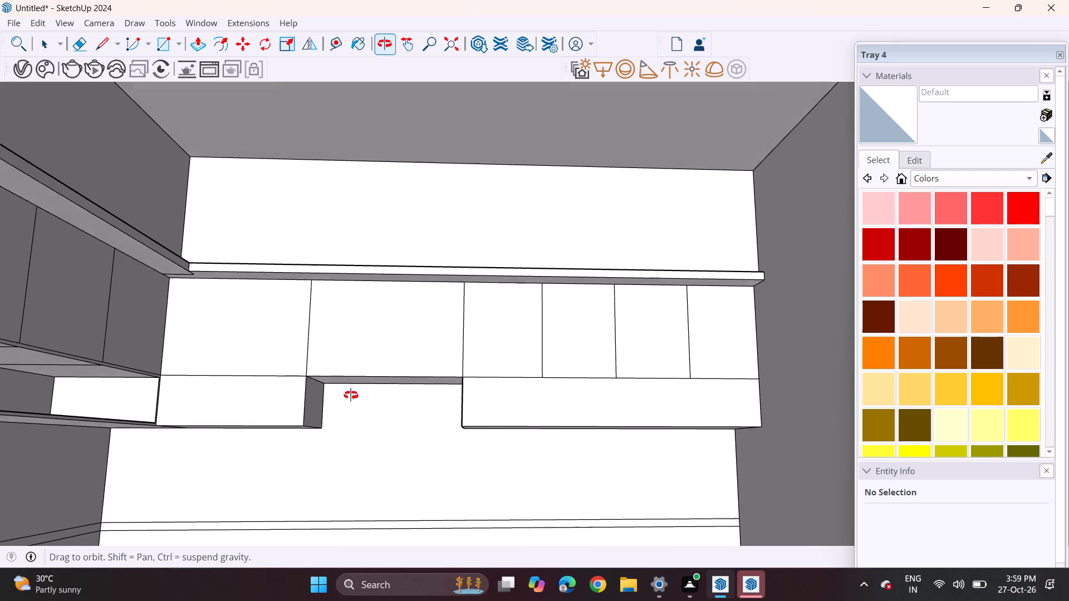
middle_click_drag(351, 395, 351, 398)
scroll(345, 390, "up", 1)
middle_click_drag(349, 390, 348, 415)
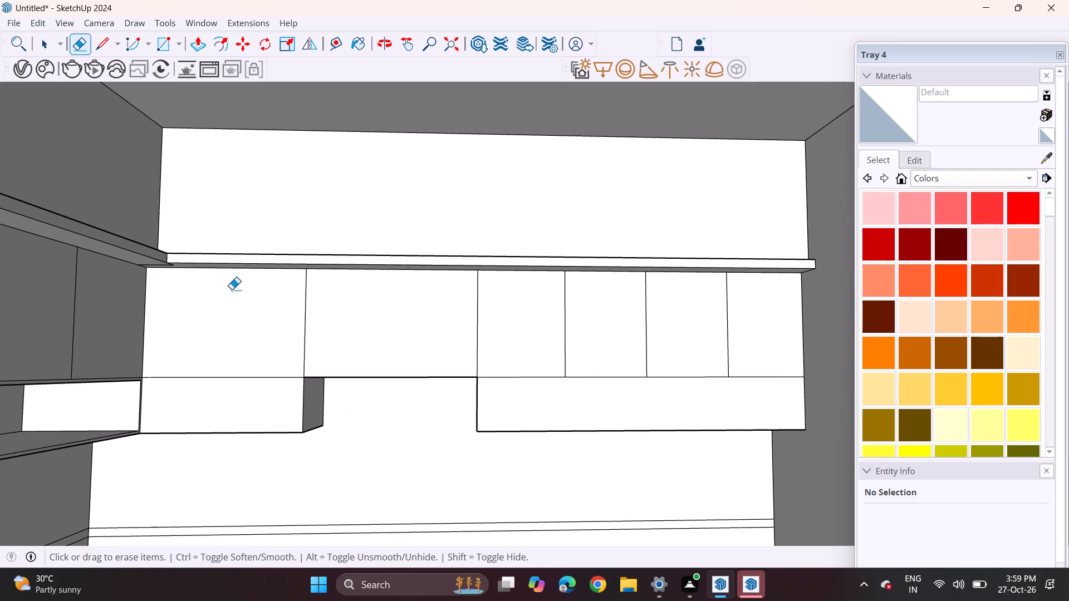
scroll(217, 302, "up", 2)
scroll(217, 302, "down", 1)
scroll(217, 302, "up", 1)
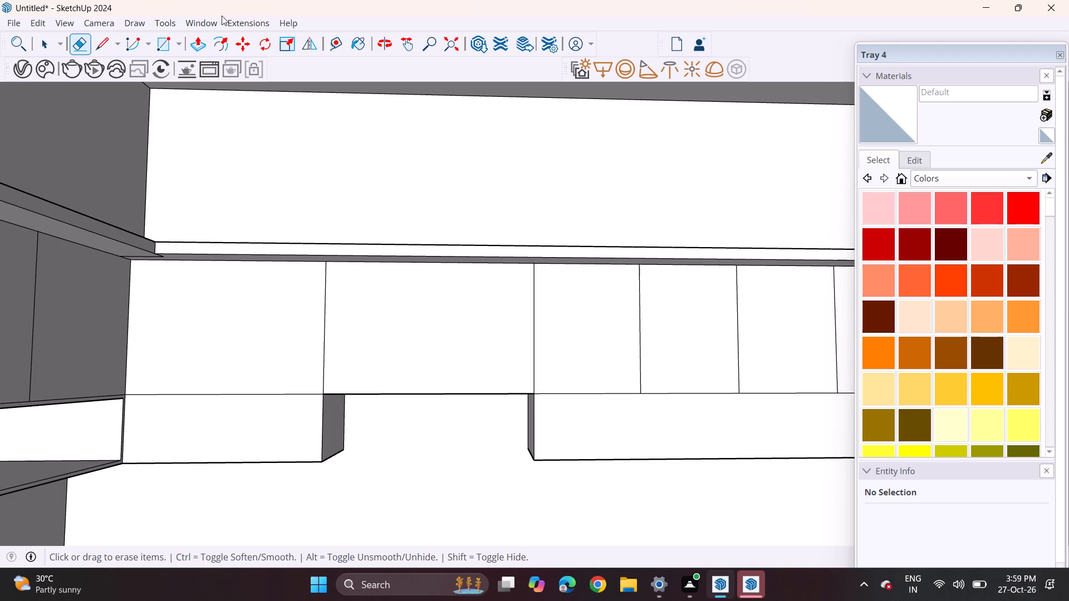
left_click(217, 51)
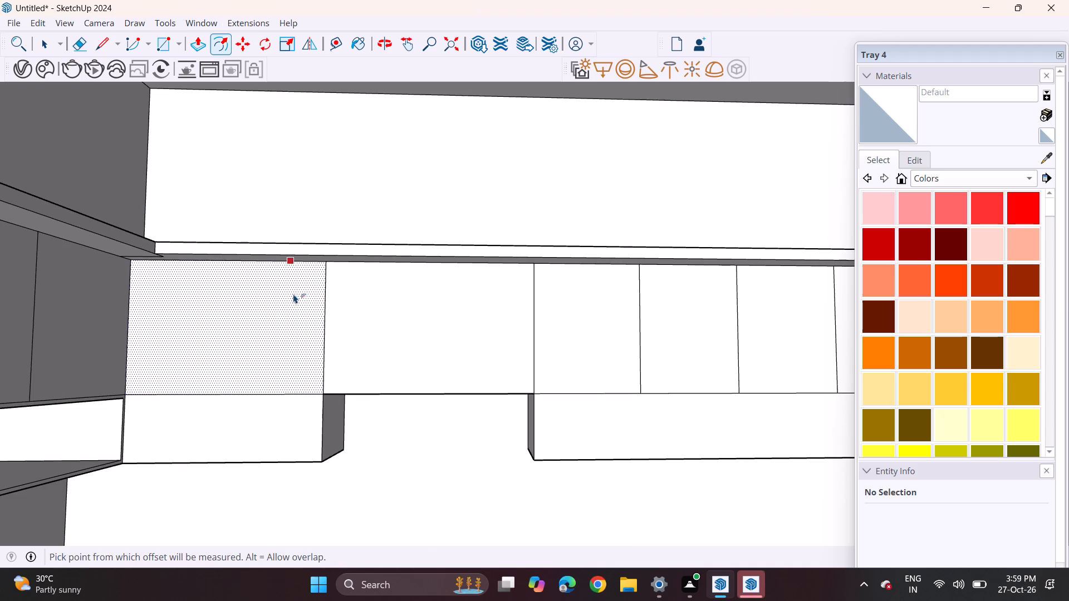
left_click(322, 308)
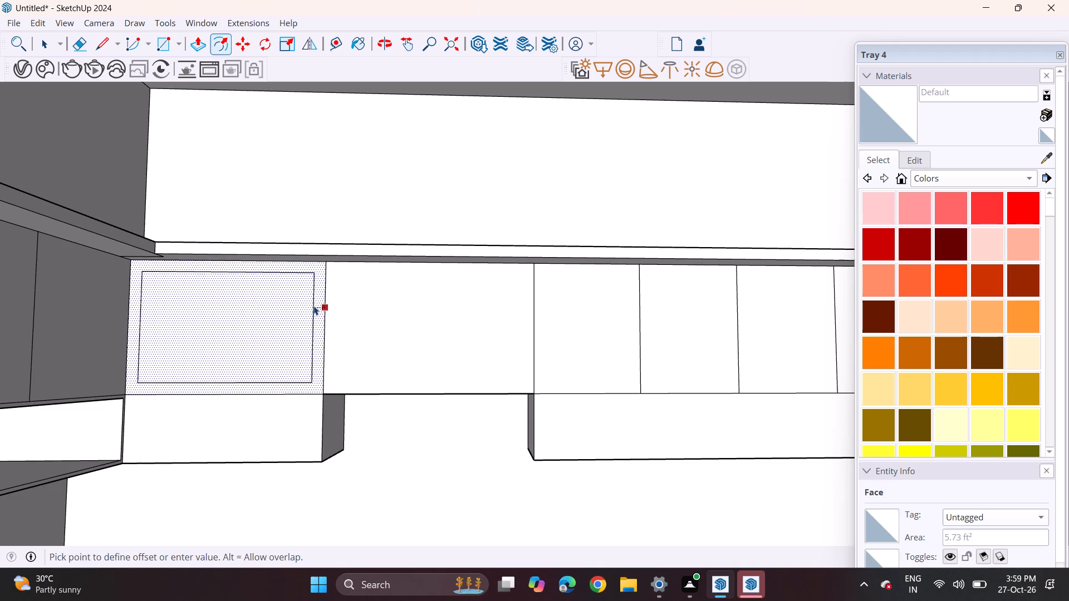
left_click(318, 306)
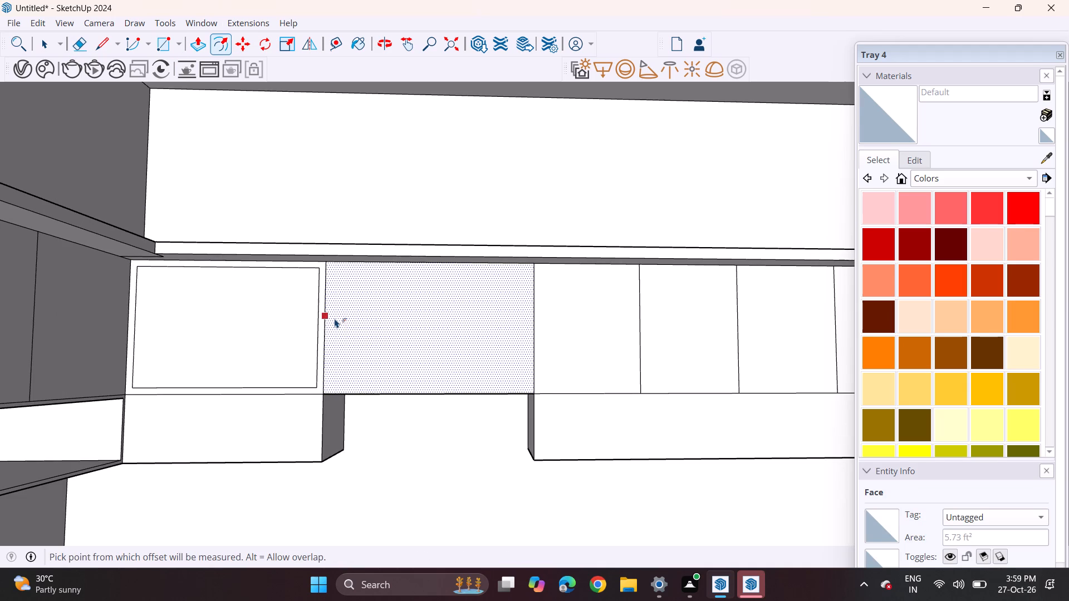
Offset the outlines of the first two narrow cabinet fronts inward by the same small distance to form thin frames.
middle_click_drag(479, 297, 286, 321, "shift")
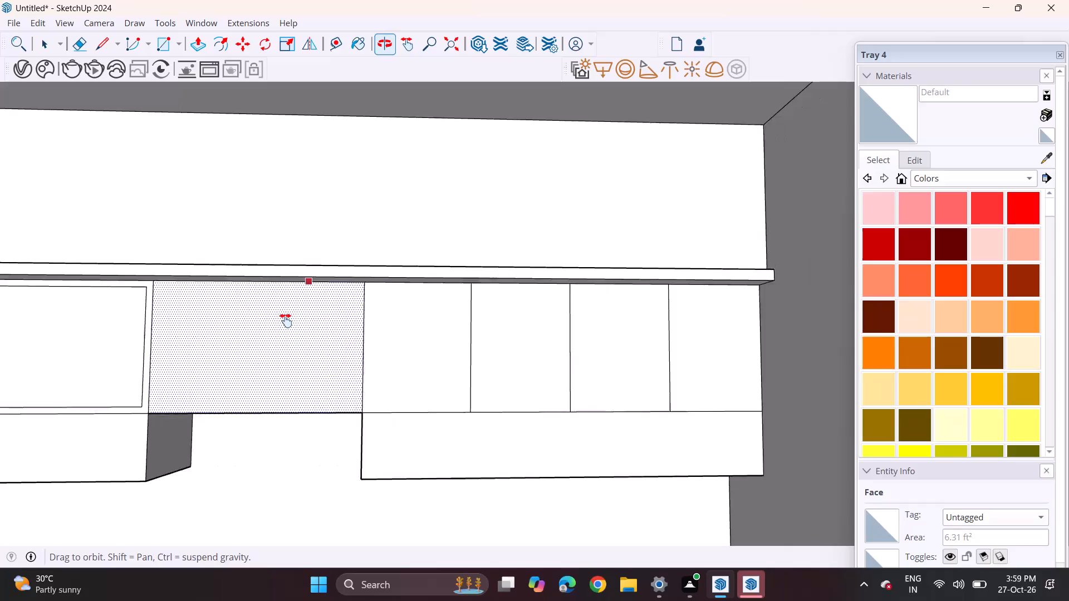
middle_click_drag(286, 321, 271, 325, "shift")
left_click(335, 328)
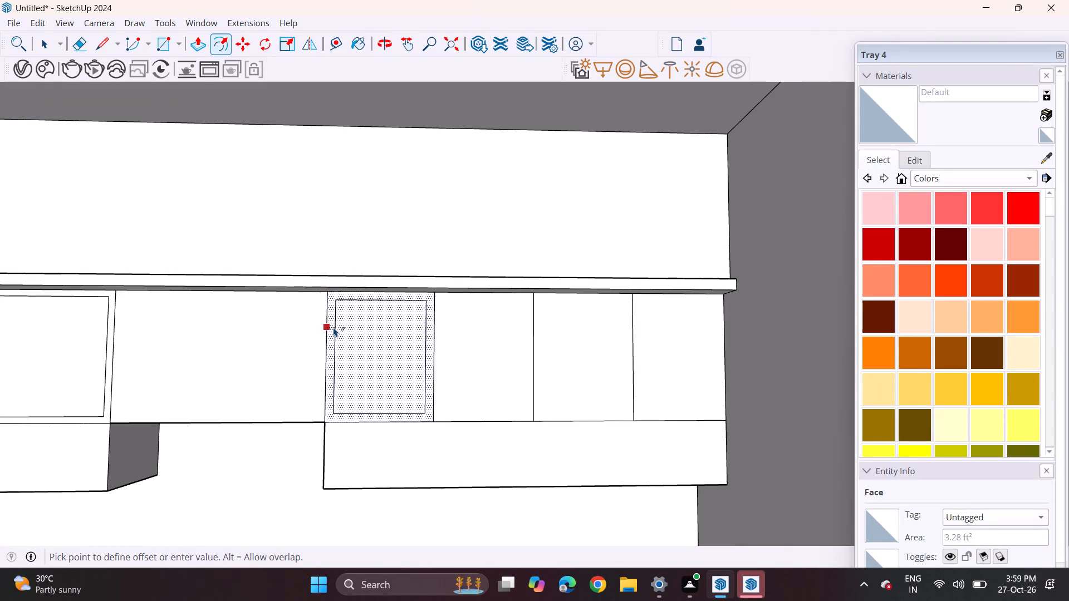
left_click(331, 324)
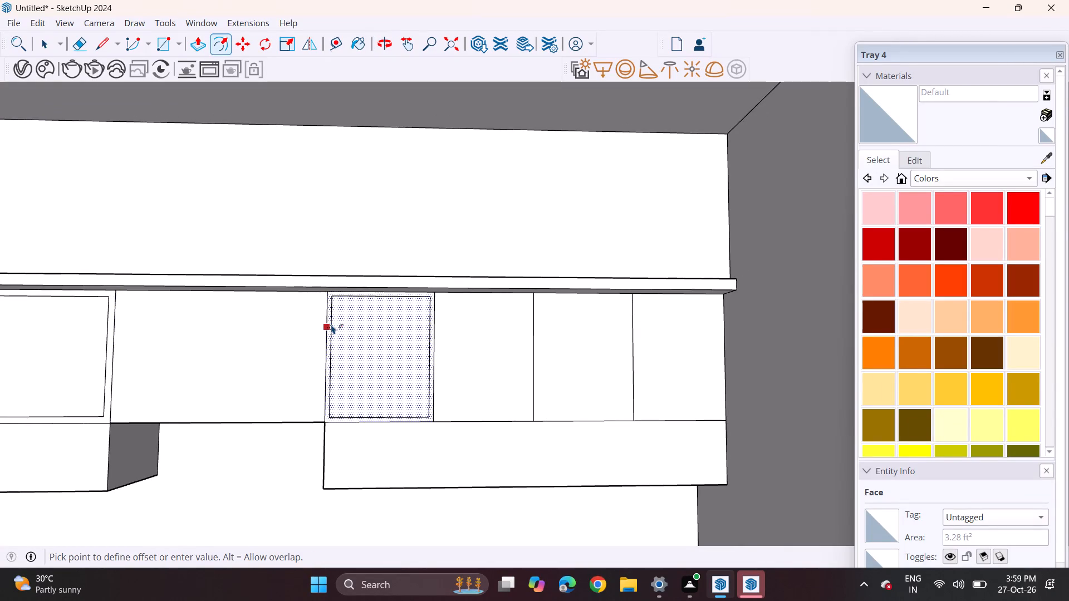
double_click(438, 327)
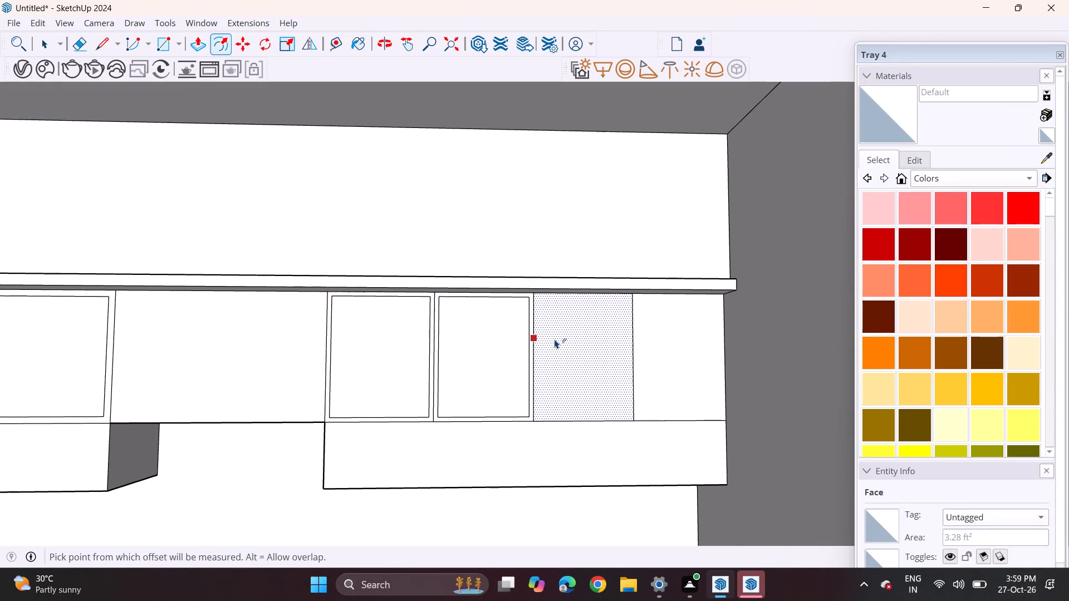
key("space")
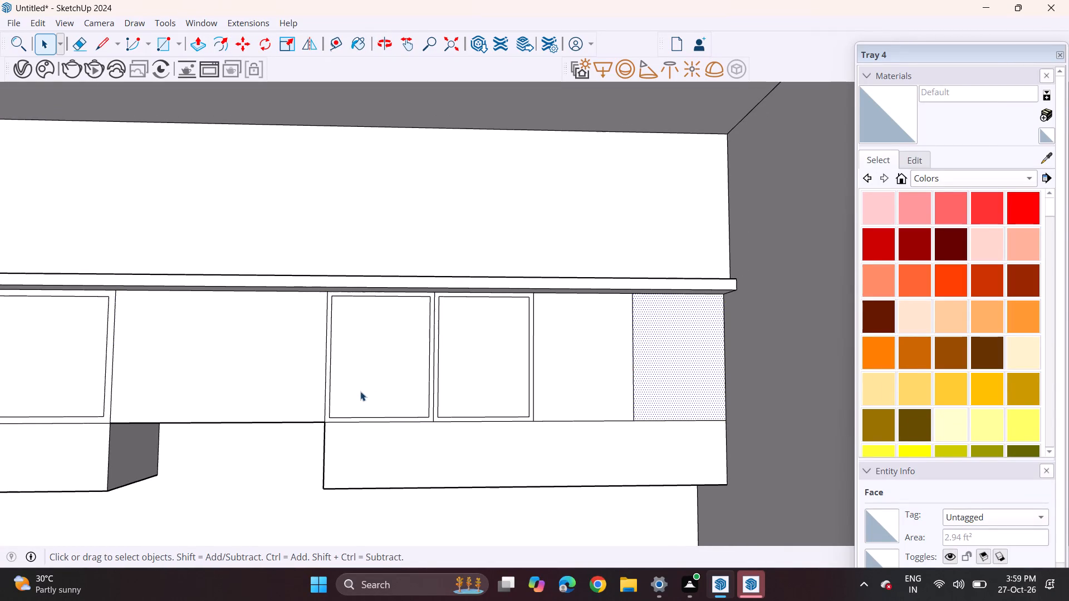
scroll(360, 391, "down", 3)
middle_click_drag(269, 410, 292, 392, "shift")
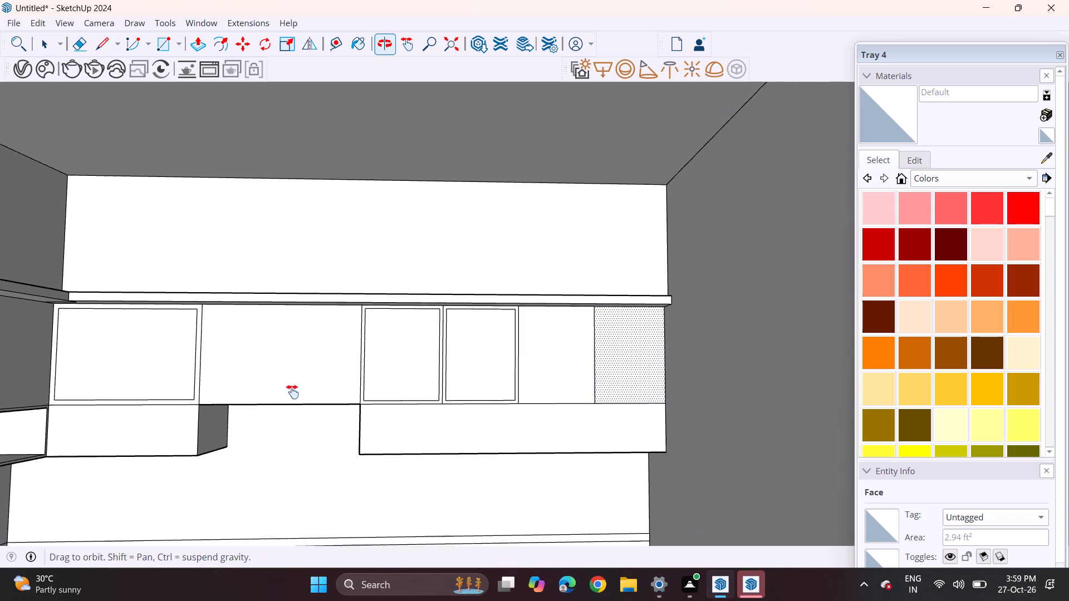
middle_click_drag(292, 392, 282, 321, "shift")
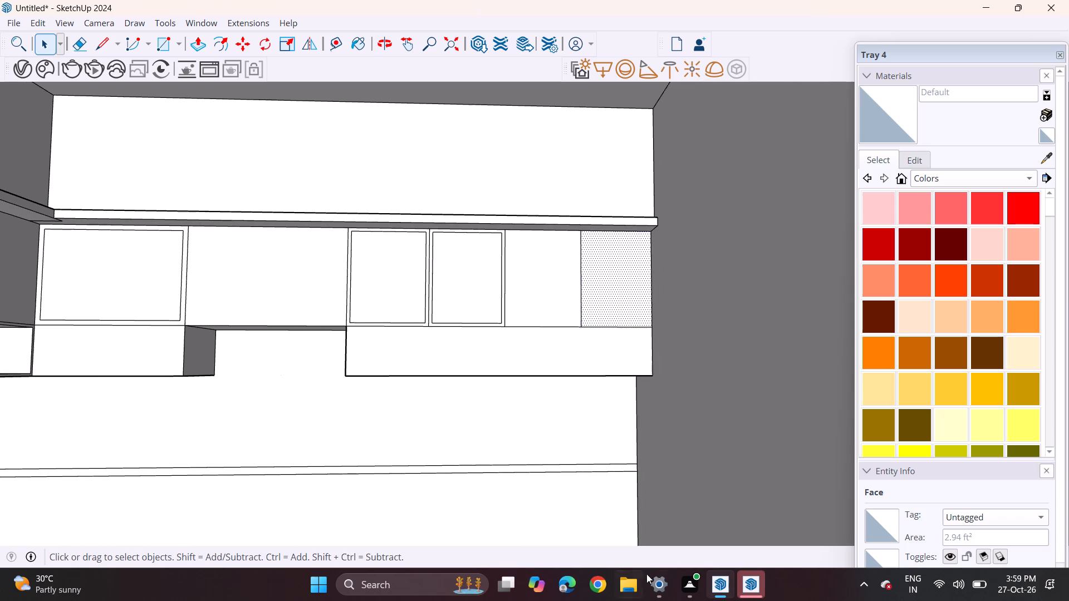
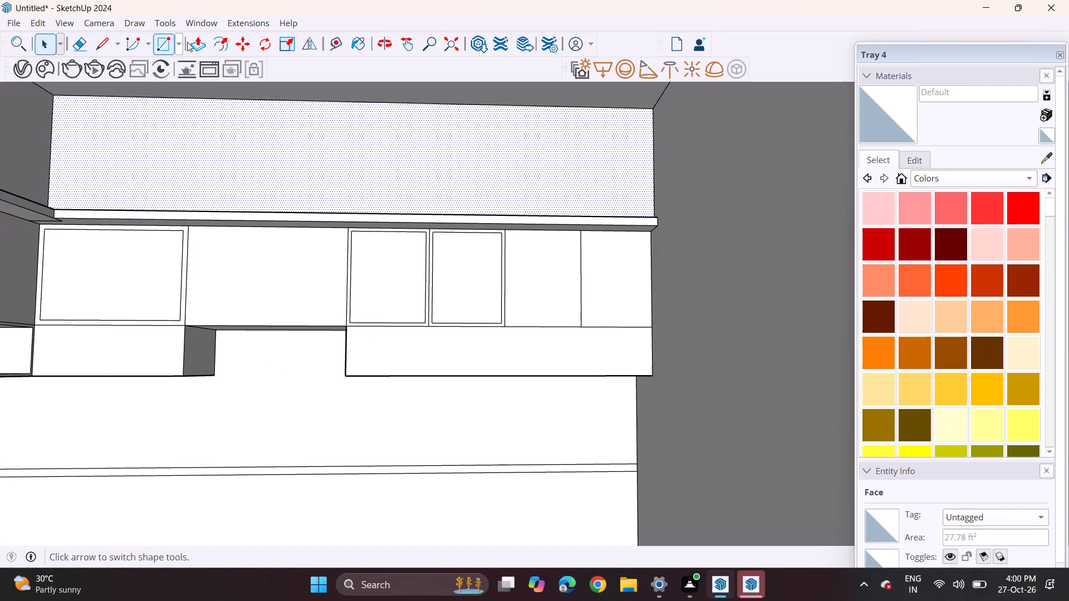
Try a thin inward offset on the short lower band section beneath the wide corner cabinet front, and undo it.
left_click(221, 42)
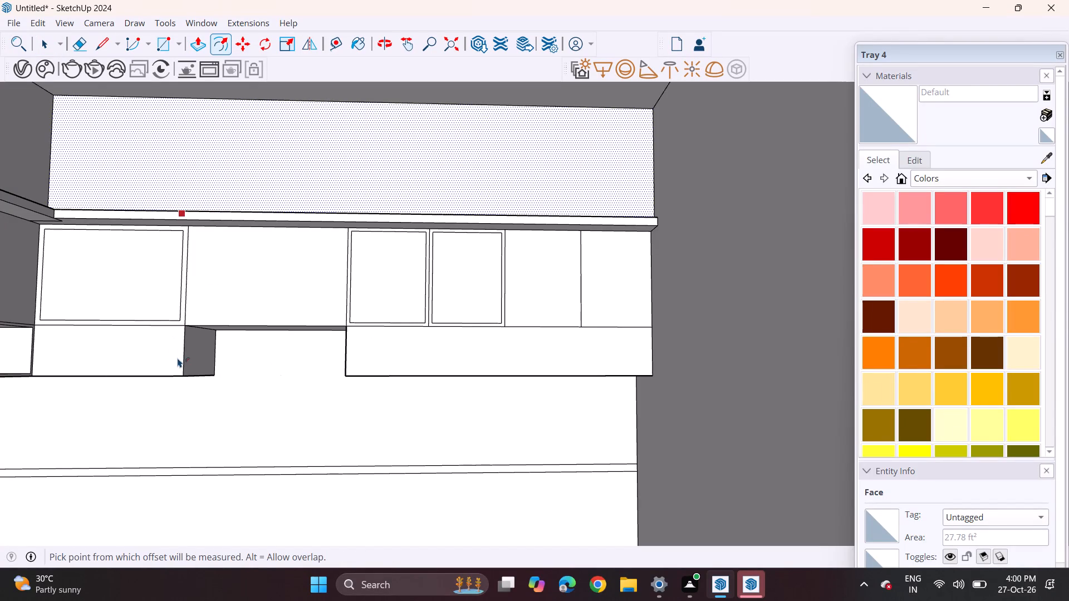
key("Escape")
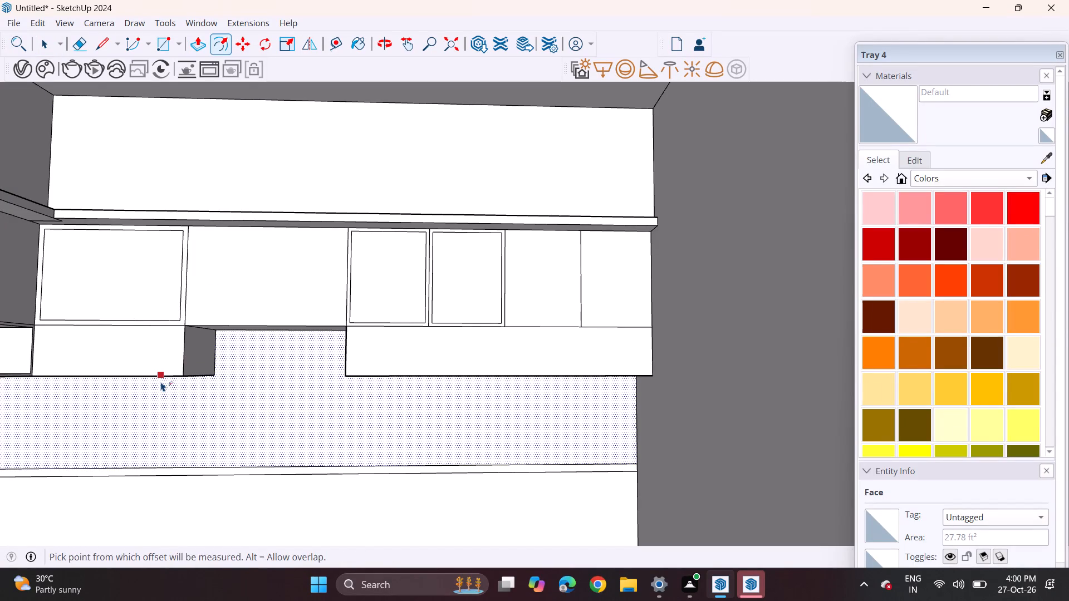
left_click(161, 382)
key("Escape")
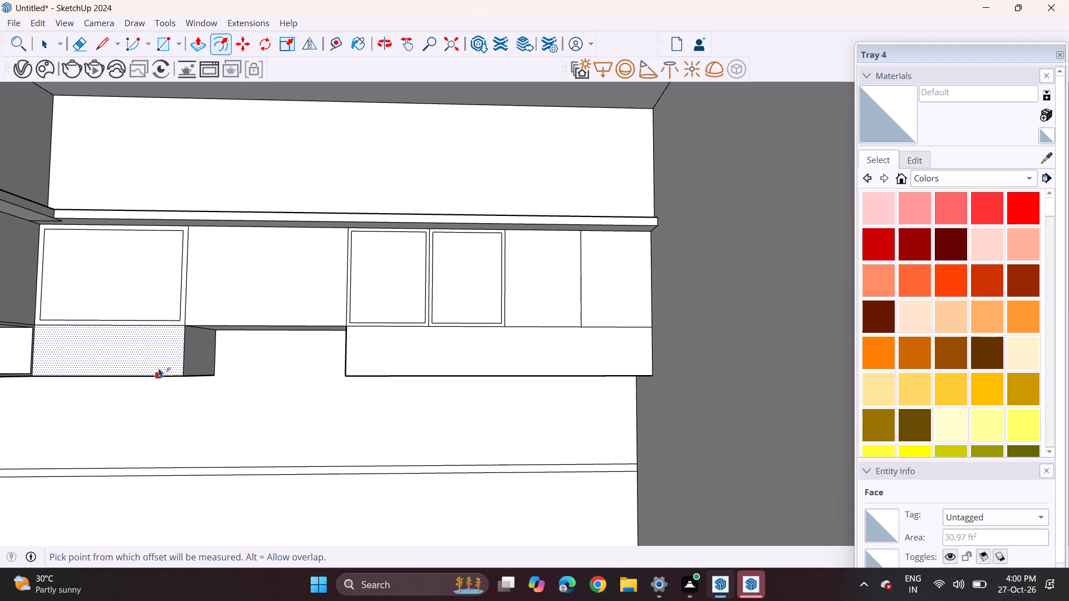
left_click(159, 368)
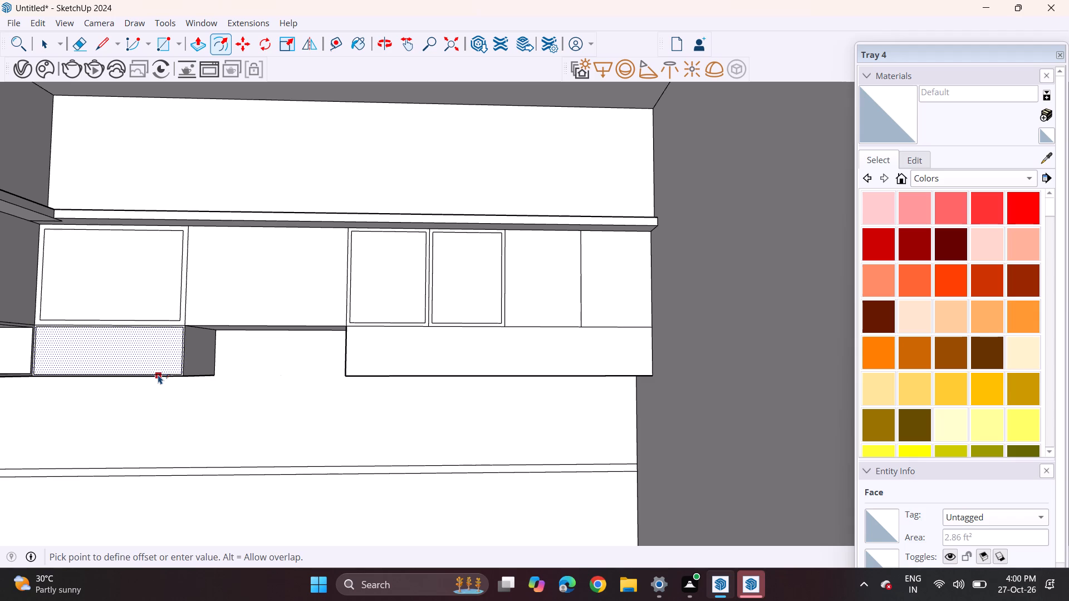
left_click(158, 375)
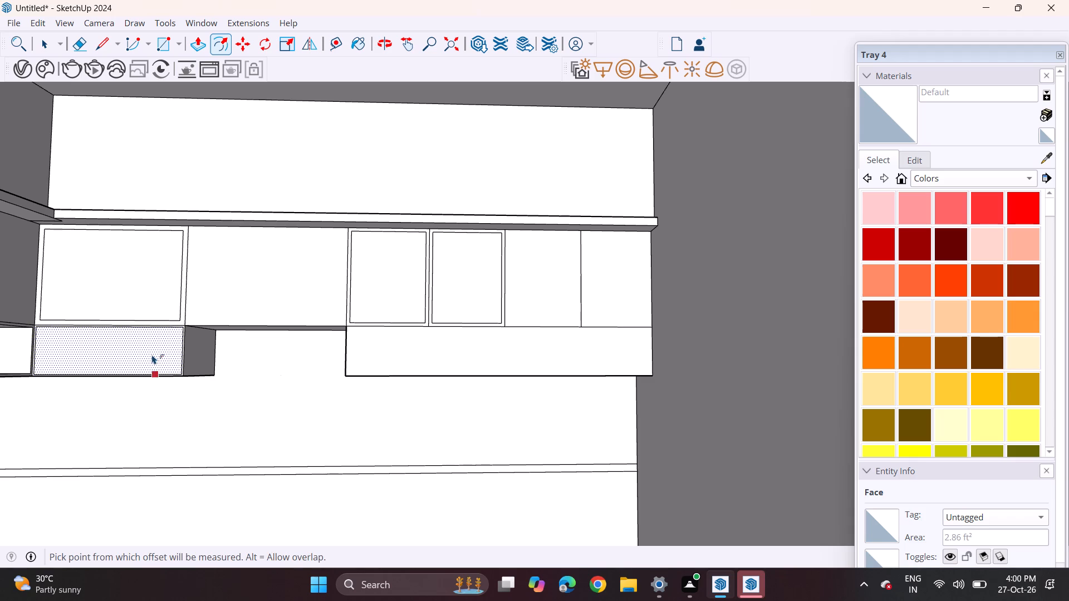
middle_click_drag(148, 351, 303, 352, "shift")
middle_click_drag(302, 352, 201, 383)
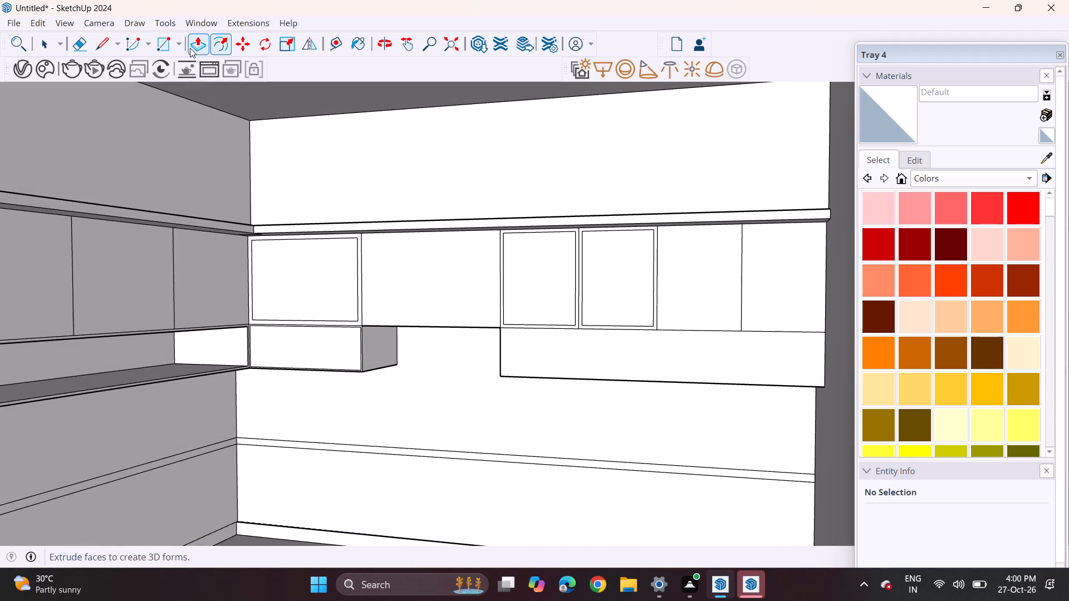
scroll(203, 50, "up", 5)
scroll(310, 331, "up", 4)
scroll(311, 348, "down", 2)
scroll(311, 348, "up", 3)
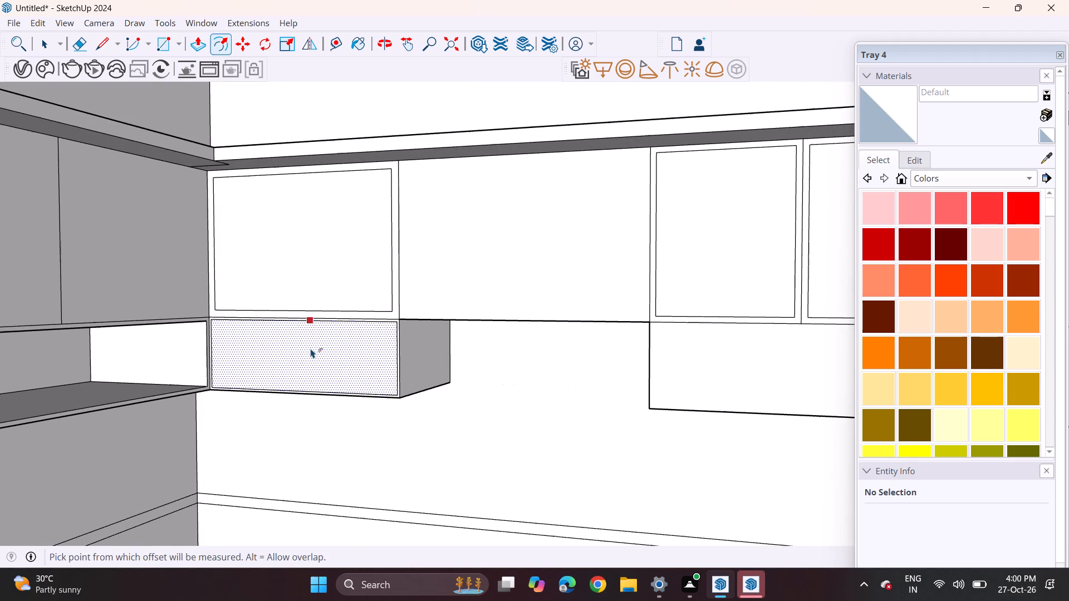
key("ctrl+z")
Offset the outline of the short lower band section beneath the wide corner front slightly inward to form a thin frame.
left_click(362, 334)
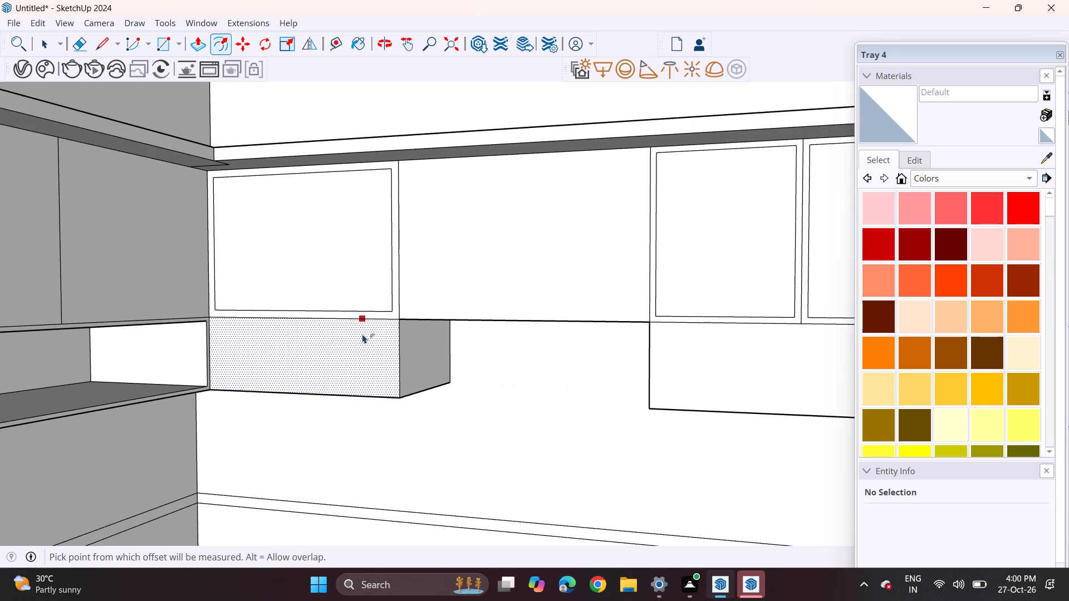
left_click(362, 323)
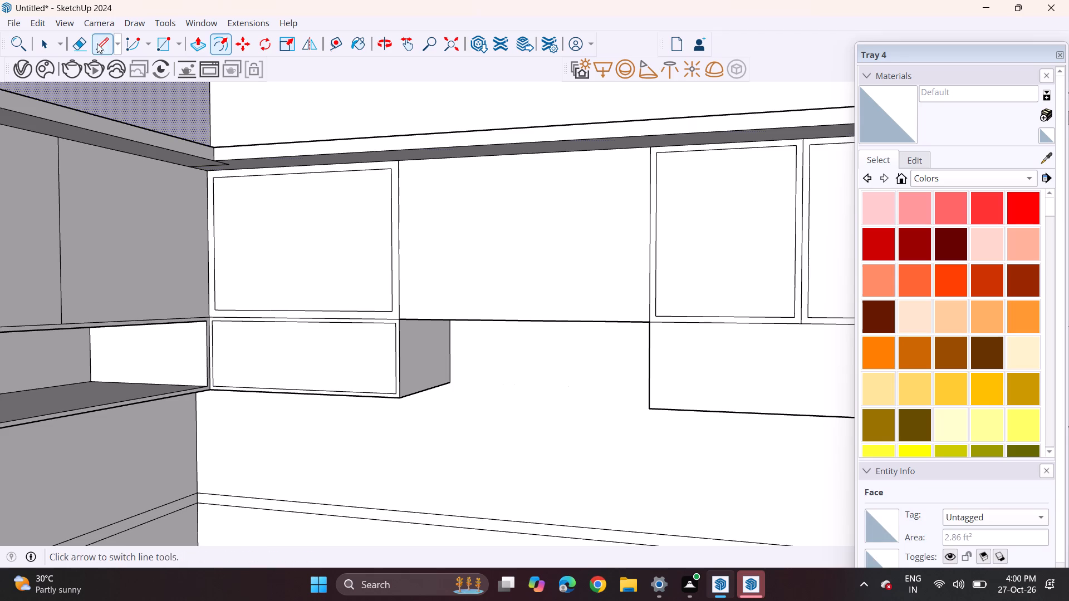
Push the inner face of that framed lower band section deep back to hollow out an open niche.
left_click(194, 50)
key("Escape")
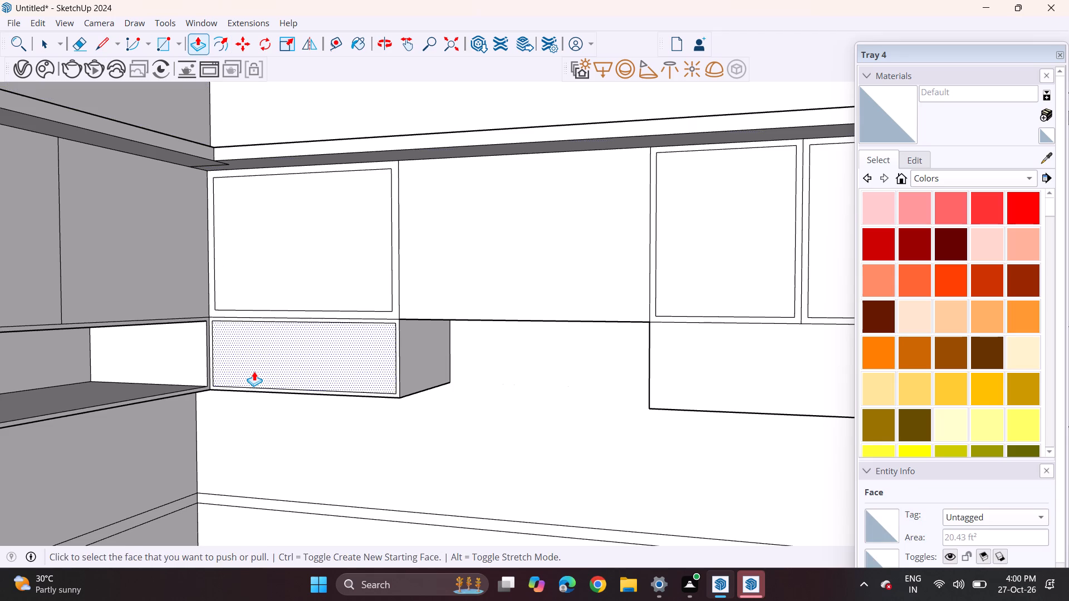
left_click(254, 371)
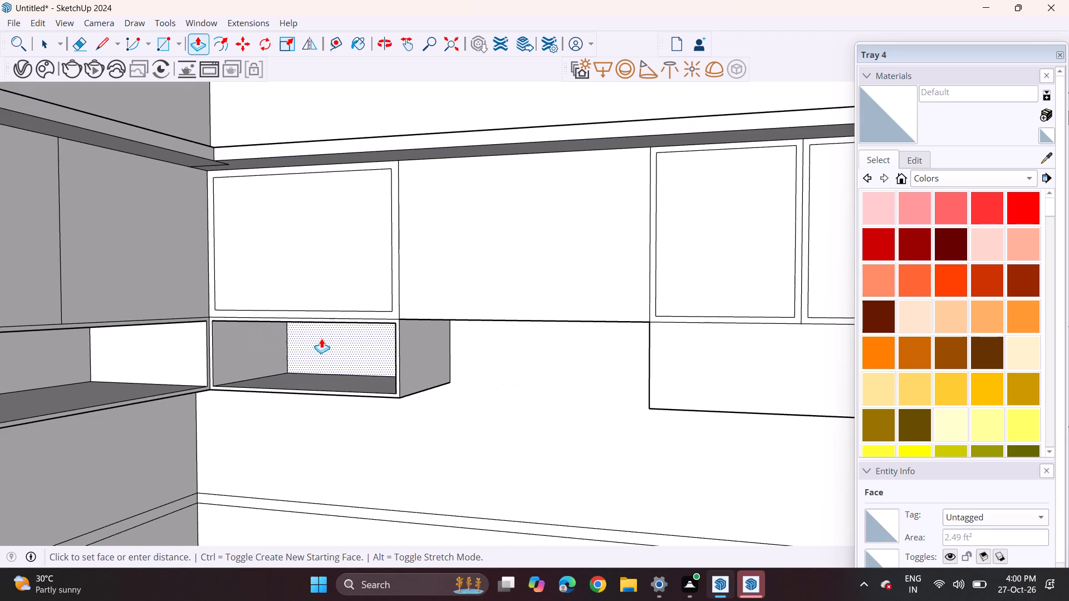
left_click(326, 334)
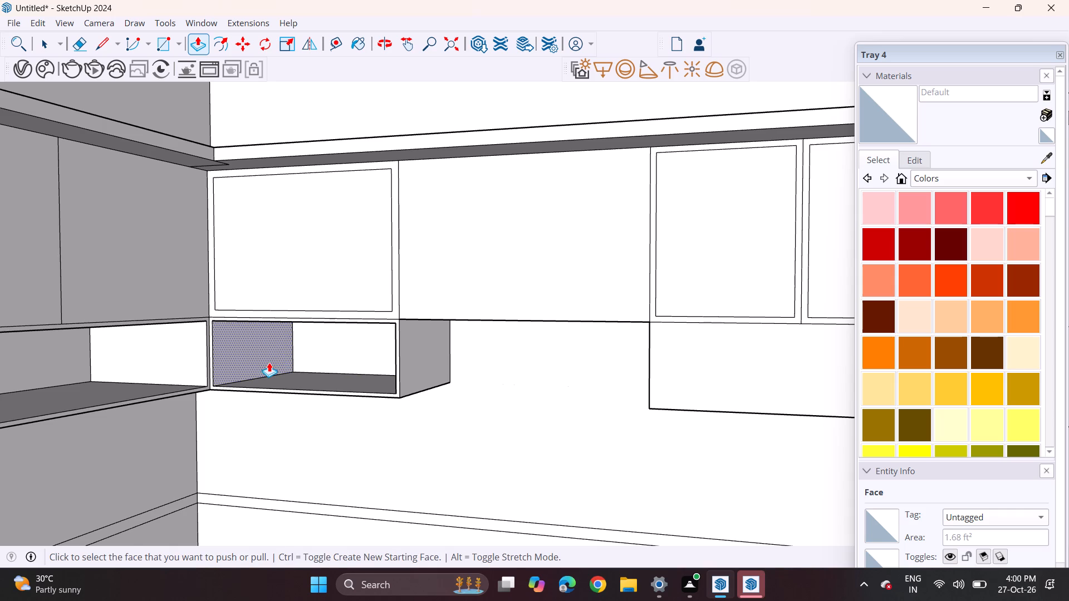
Push the niche's corner-side faces toward the adjoining wall's niche and erase the vertical edge between them to open the corner.
left_click(269, 362)
left_click(231, 353)
left_click(228, 368)
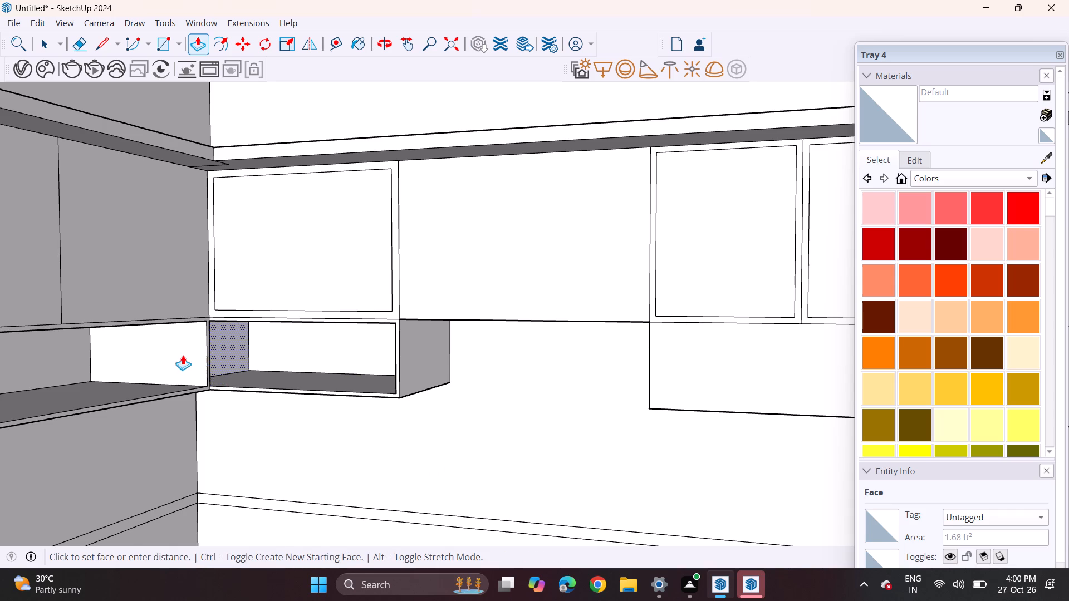
left_click(124, 348)
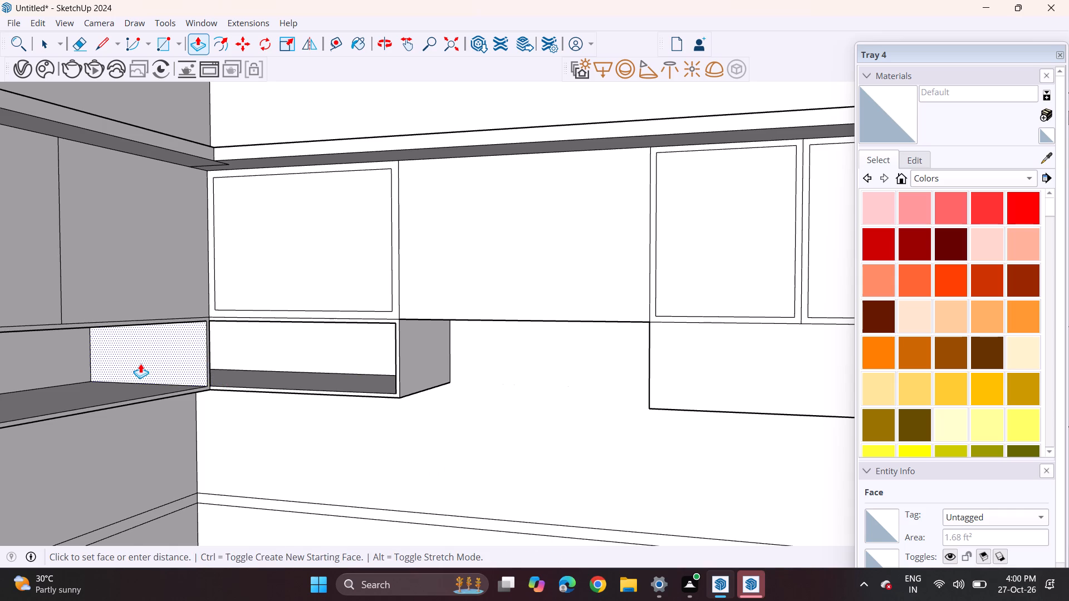
left_click(140, 363)
left_click(177, 354)
left_click(177, 362)
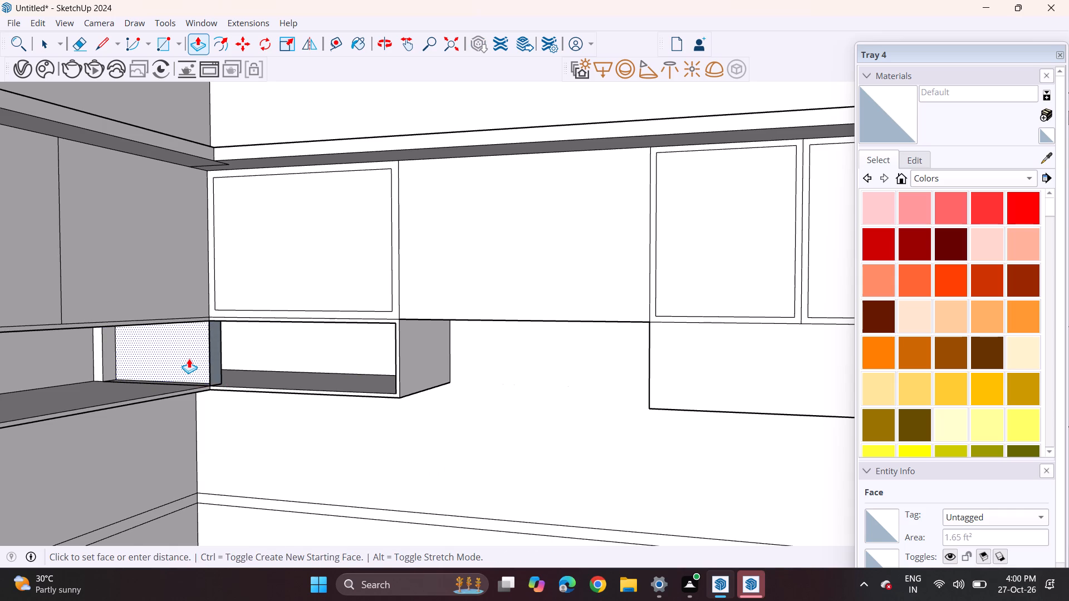
key("Escape")
left_click(79, 46)
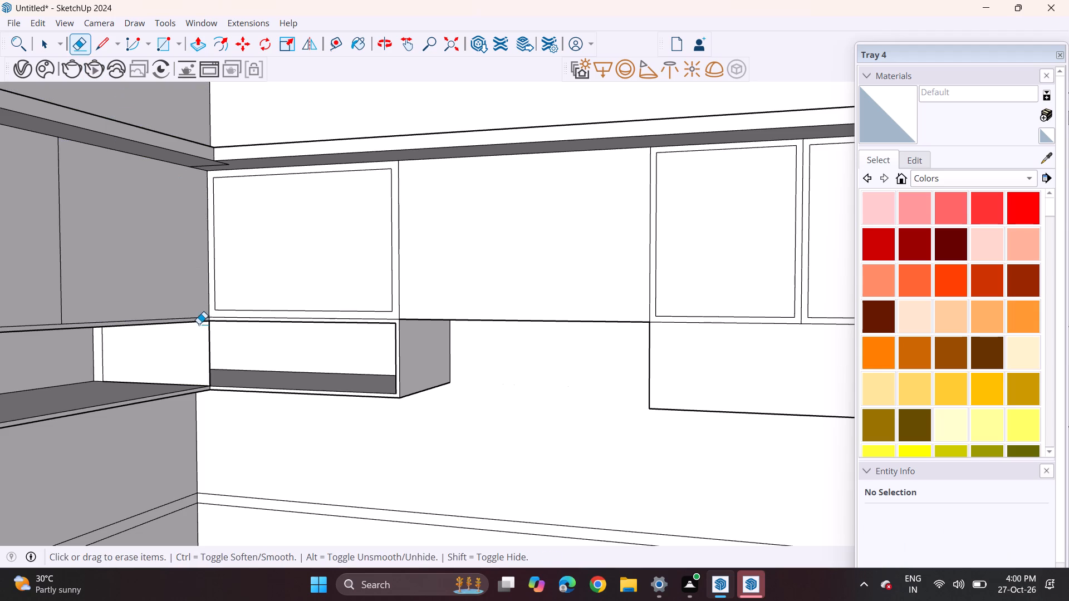
left_click(210, 347)
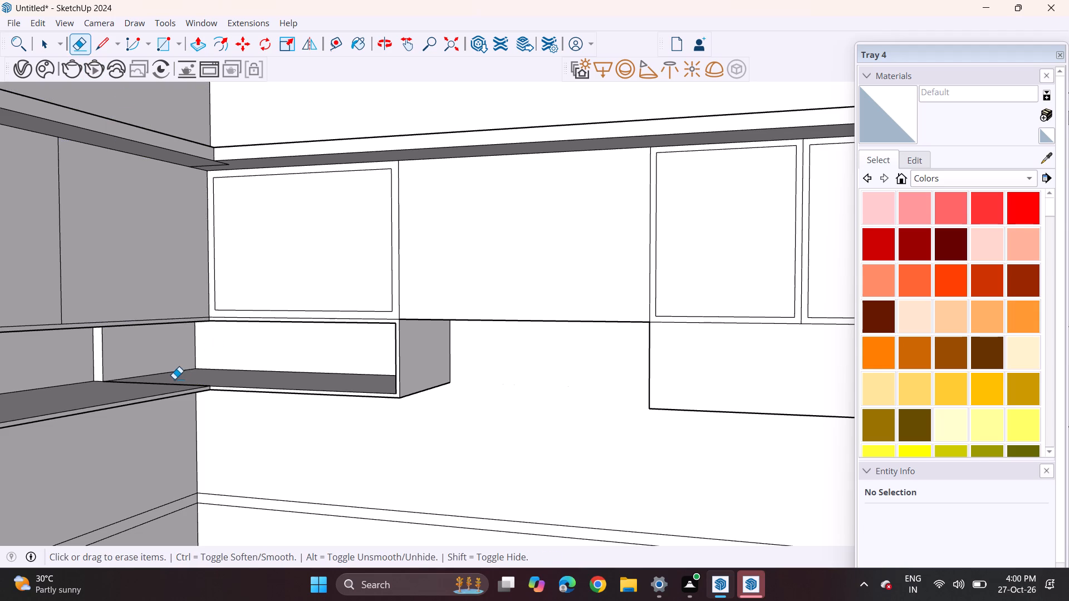
left_click(173, 384)
key("ctrl+z")
Push the thin leftover strip face at the niche joint flush with the adjoining wall's niche and erase the remaining vertical edge.
middle_click_drag(125, 361, 80, 374)
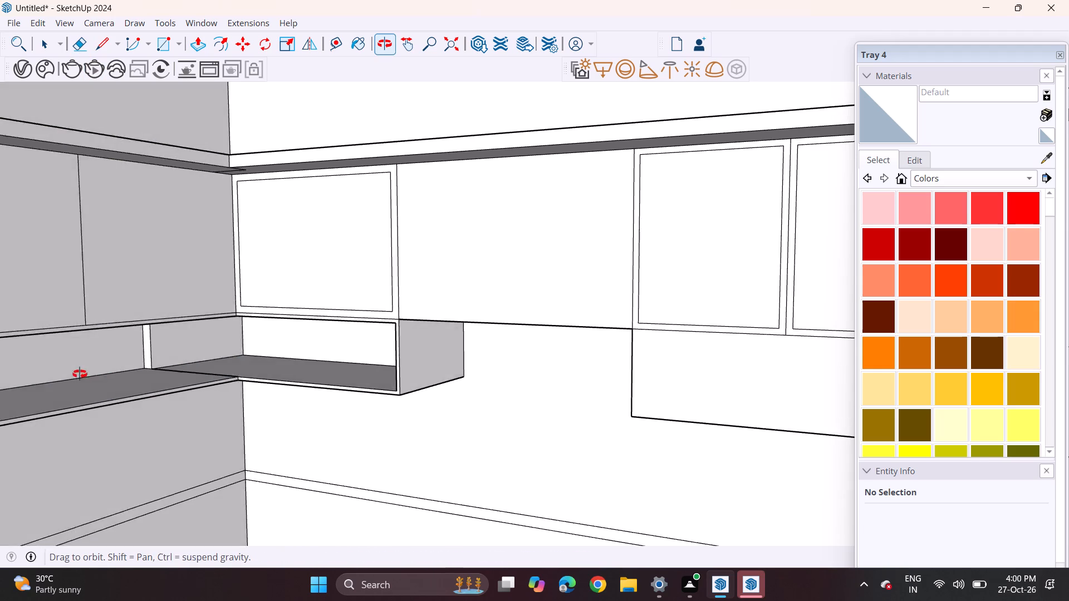
middle_click_drag(80, 374, 155, 358)
scroll(146, 317, "up", 1)
left_click(192, 48)
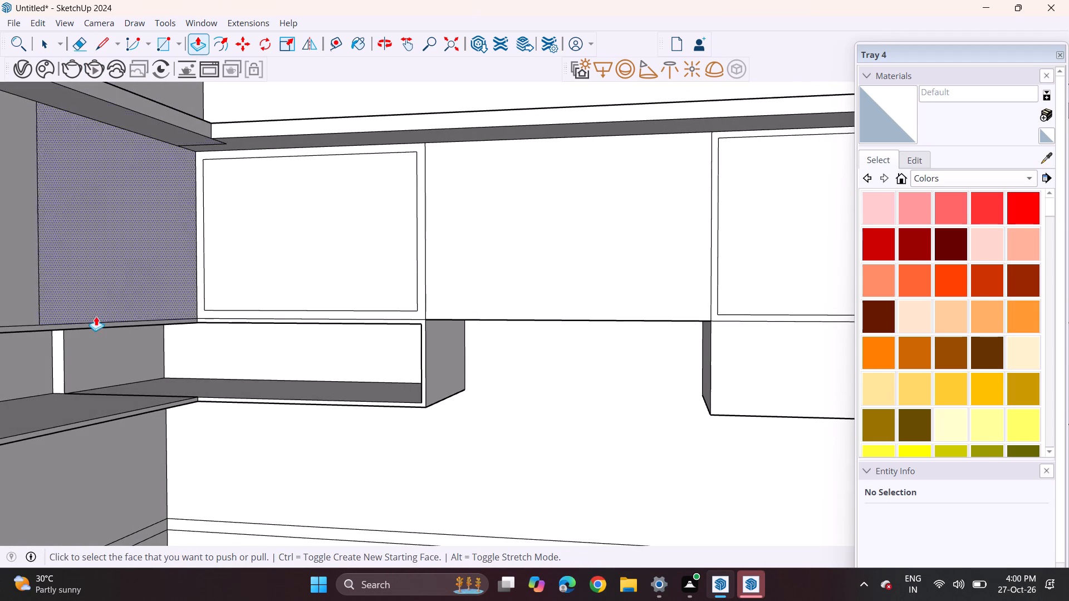
left_click(101, 359)
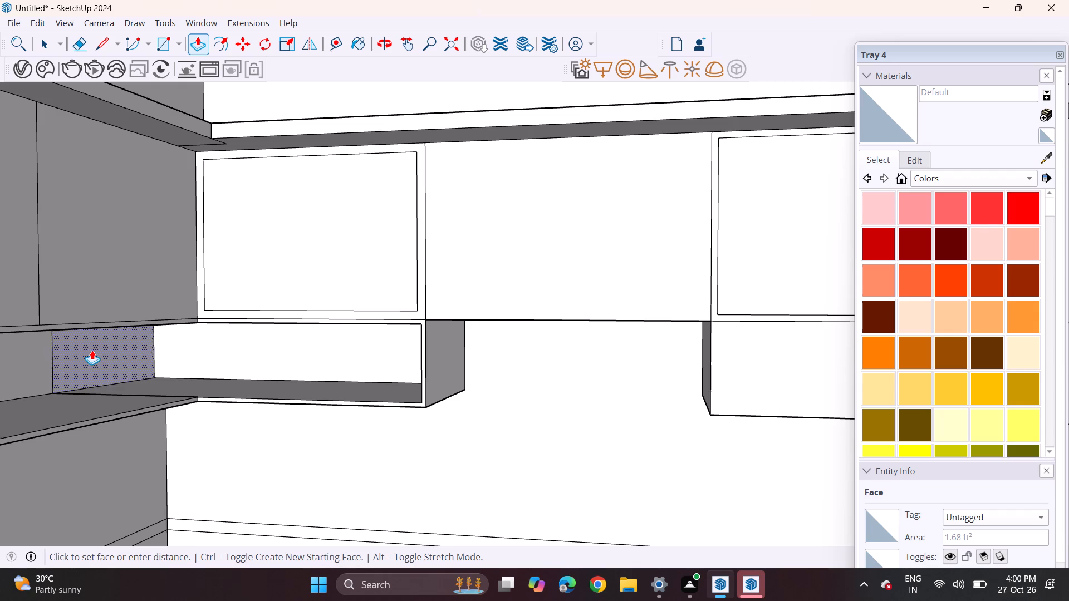
left_click(52, 367)
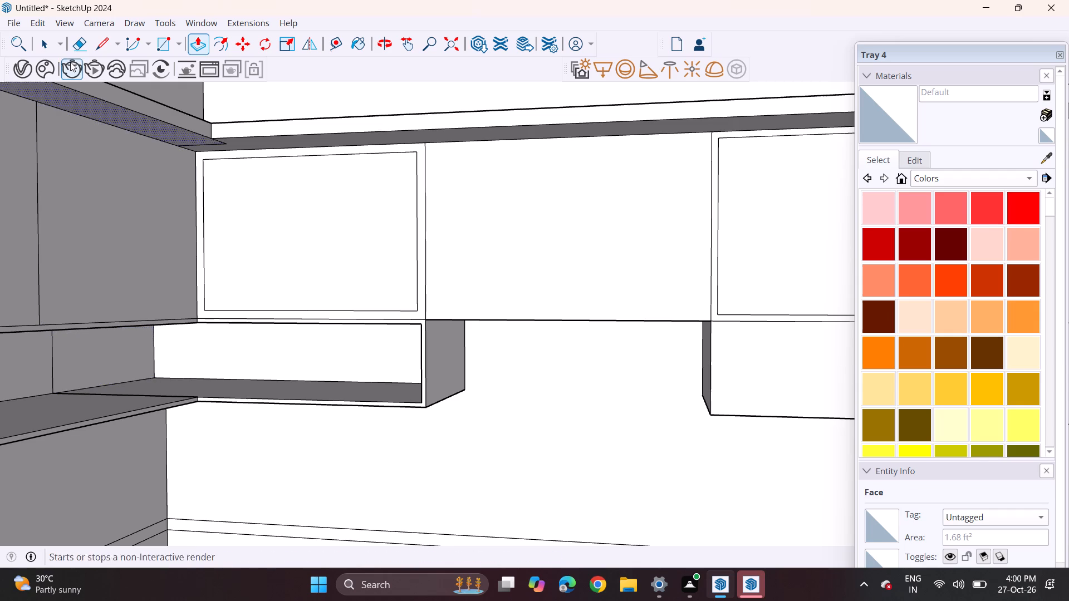
left_click(78, 42)
left_click(53, 356)
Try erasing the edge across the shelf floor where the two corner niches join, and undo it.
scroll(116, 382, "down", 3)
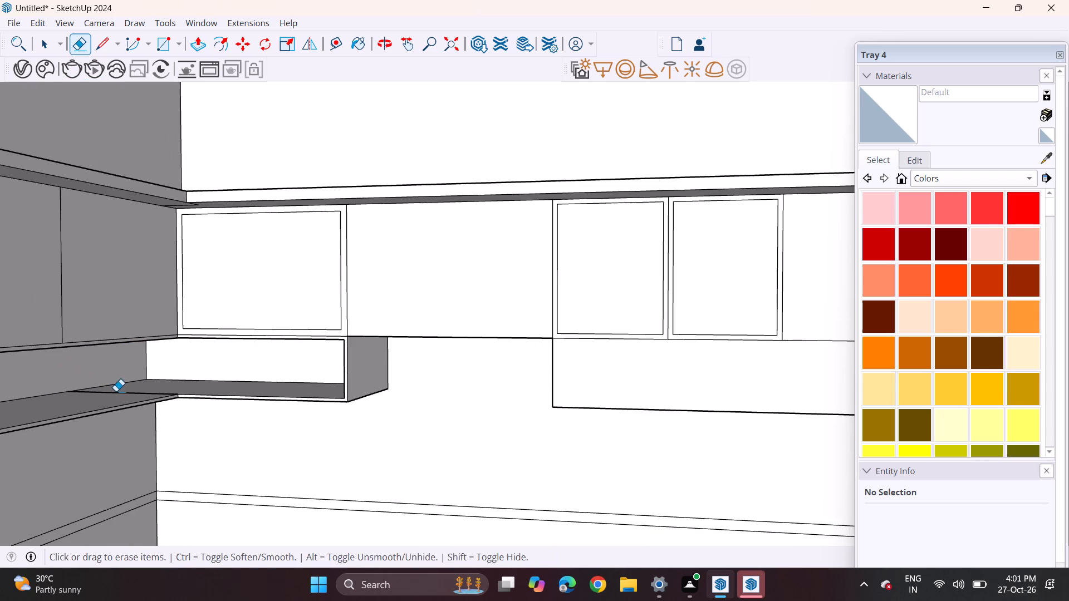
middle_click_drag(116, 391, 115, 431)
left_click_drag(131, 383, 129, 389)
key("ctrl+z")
Offset the outline of the long lower band section beneath the narrow cabinet fronts slightly inward to form a thin frame.
middle_click_drag(170, 392, 165, 336)
scroll(285, 370, "down", 4)
middle_click_drag(302, 402, 170, 401, "shift")
scroll(297, 402, "up", 1, "shift")
middle_click_drag(193, 401, 276, 386)
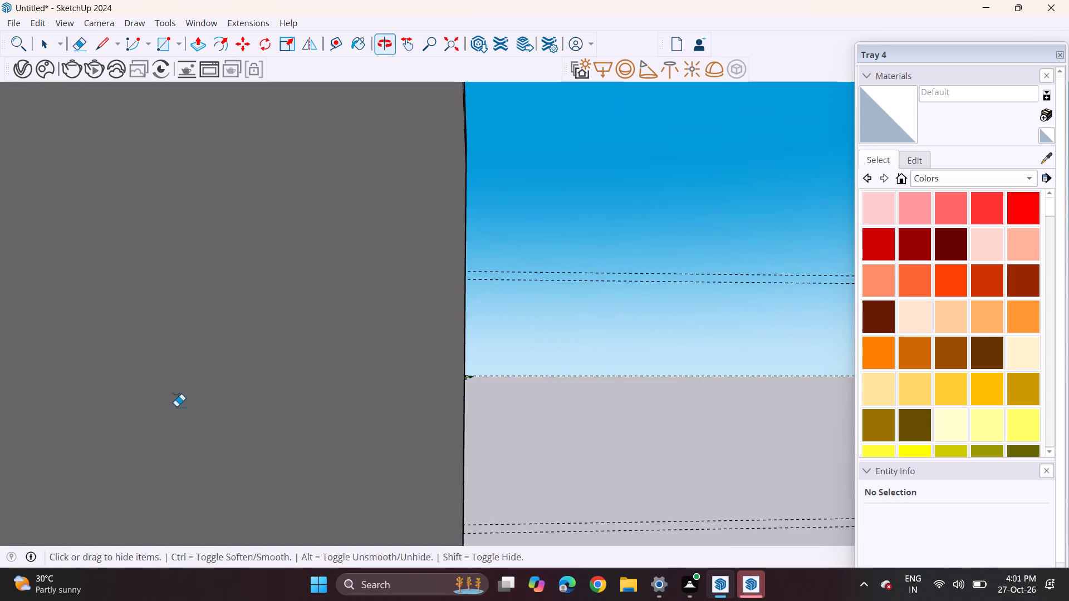
middle_click_drag(183, 407, 562, 352, "shift")
middle_click_drag(253, 390, 653, 322, "shift")
middle_click_drag(325, 383, 547, 336, "shift")
middle_click_drag(477, 338, 478, 362)
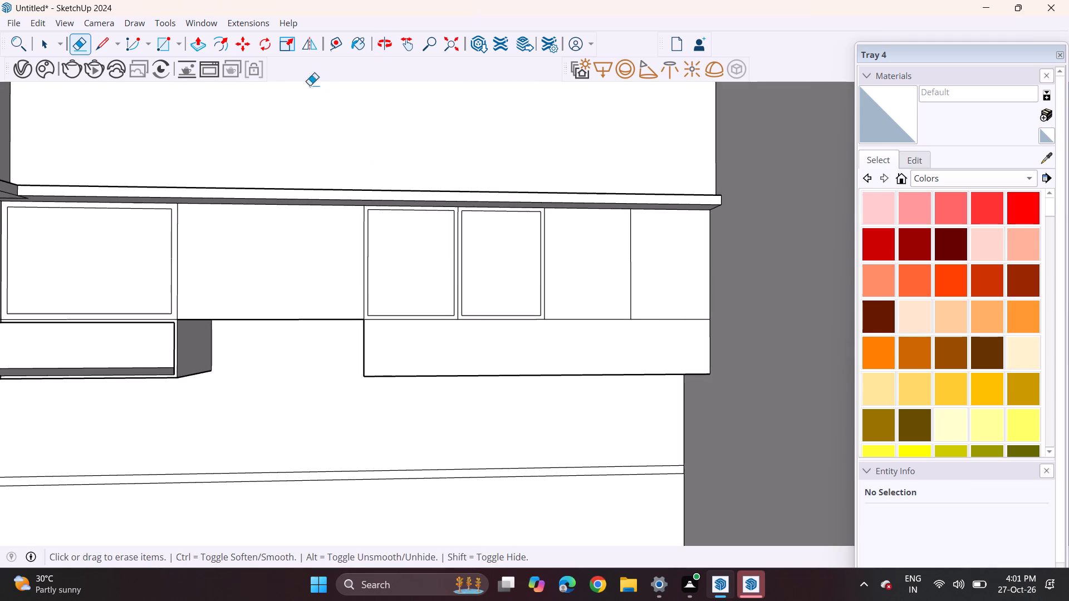
left_click(224, 43)
left_click(375, 356)
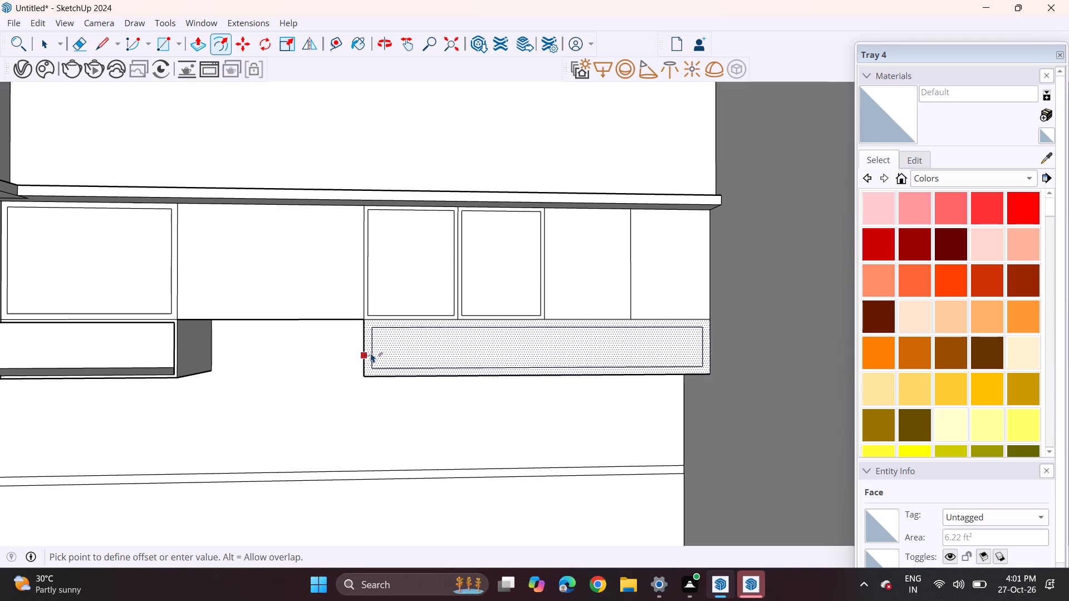
left_click(366, 353)
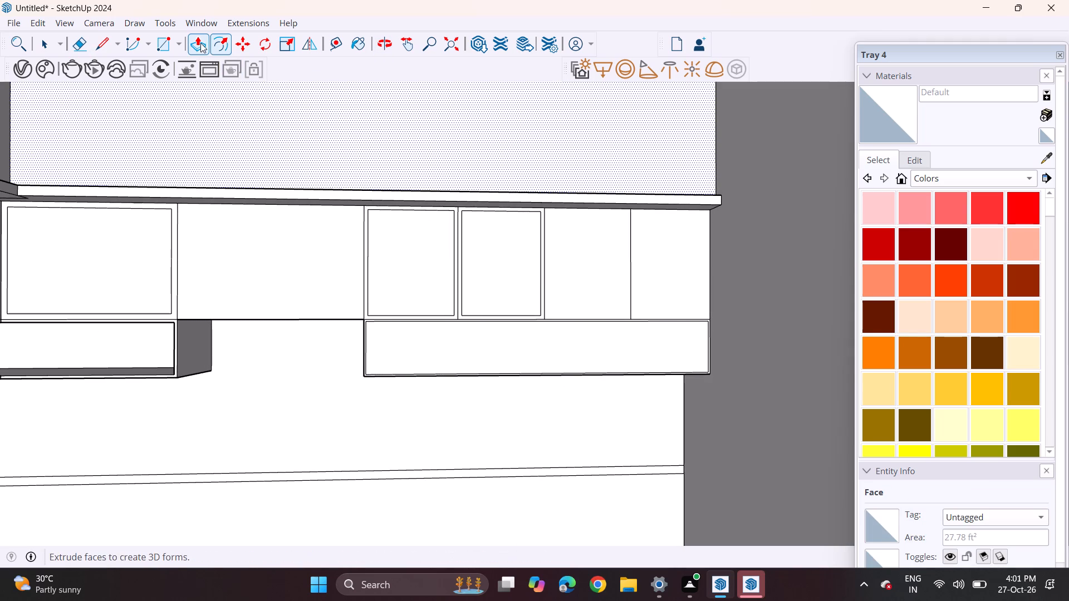
Push the inner face of the long framed lower band section back to the depth of the corner niche's back face.
left_click(200, 43)
key("Escape")
middle_click_drag(409, 343, 495, 328)
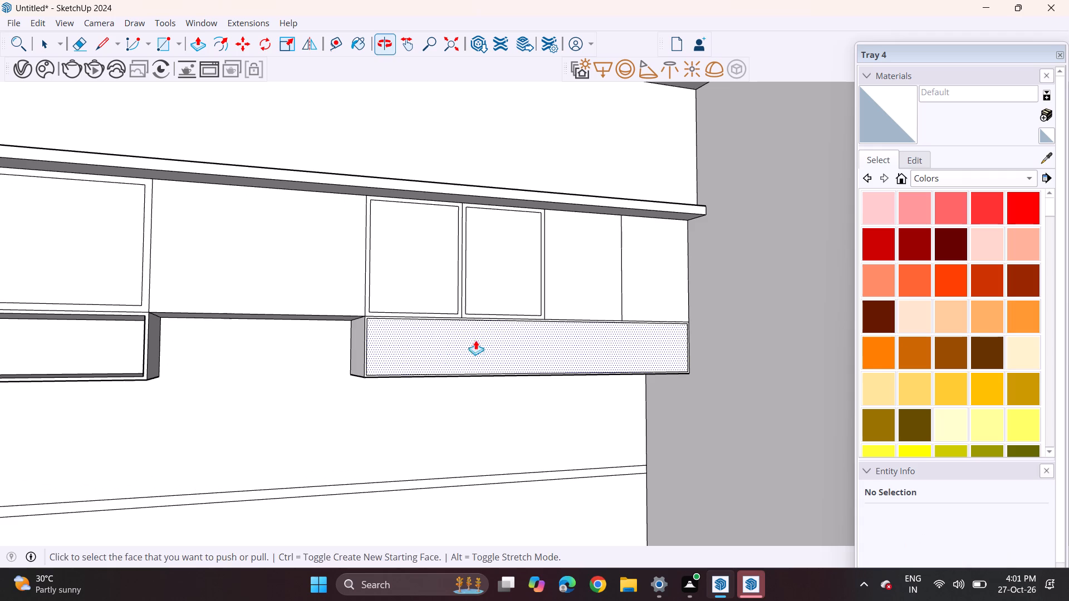
left_click(424, 352)
left_click(107, 334)
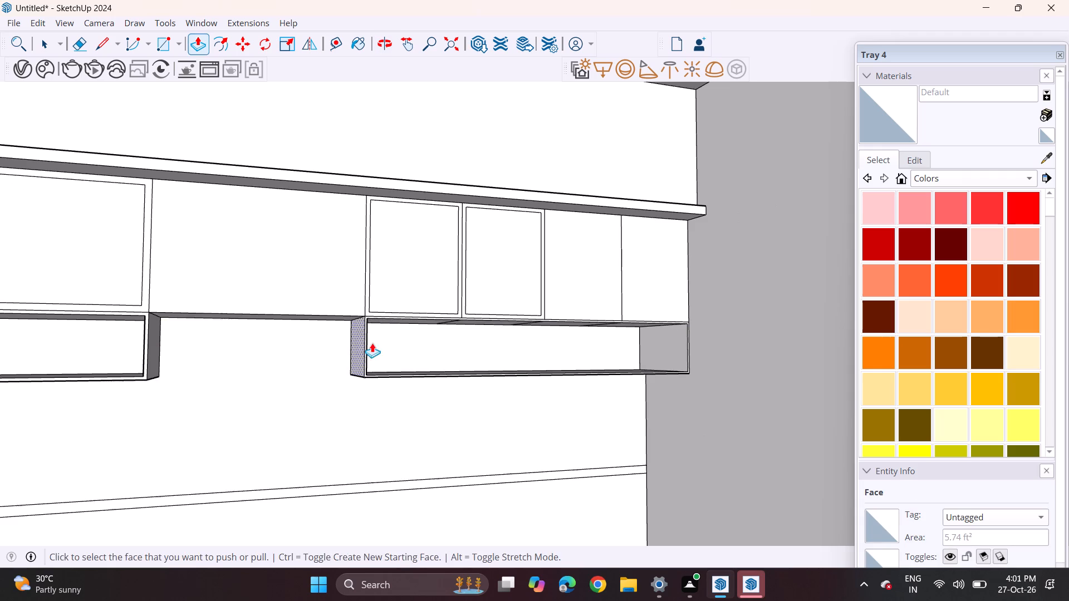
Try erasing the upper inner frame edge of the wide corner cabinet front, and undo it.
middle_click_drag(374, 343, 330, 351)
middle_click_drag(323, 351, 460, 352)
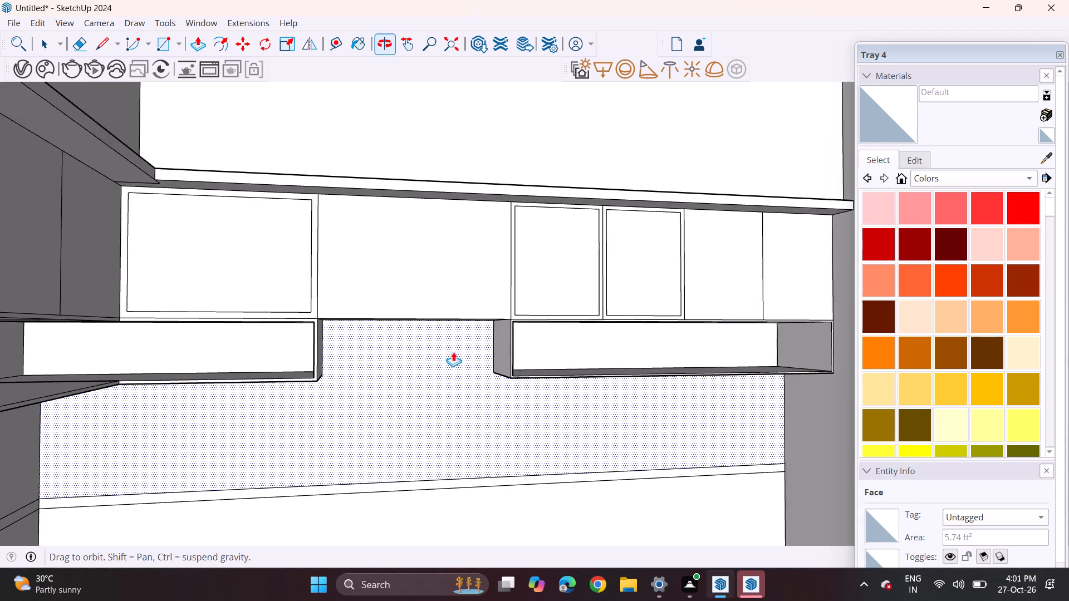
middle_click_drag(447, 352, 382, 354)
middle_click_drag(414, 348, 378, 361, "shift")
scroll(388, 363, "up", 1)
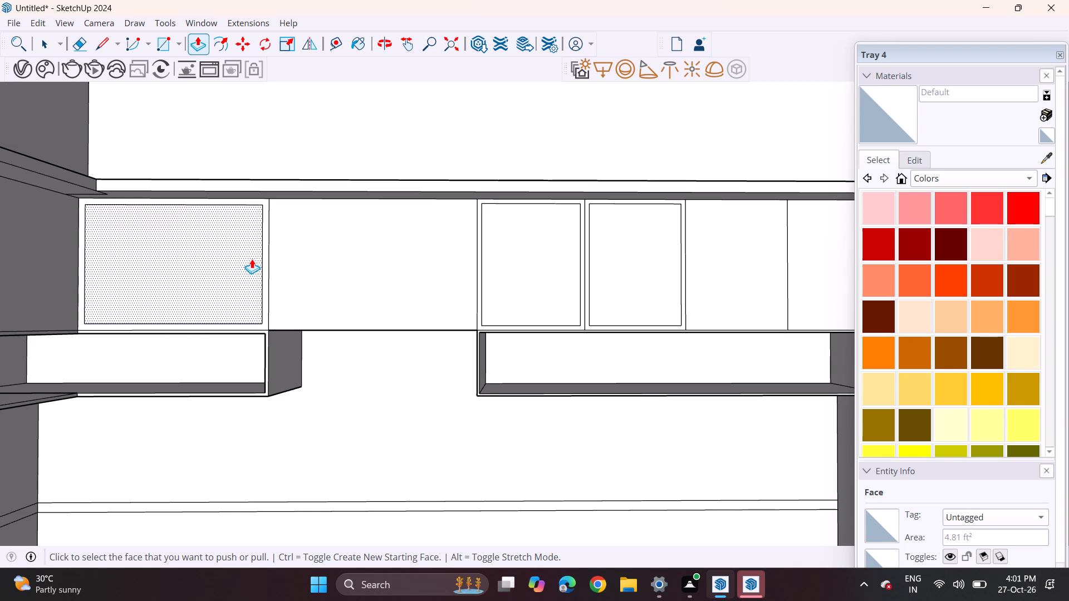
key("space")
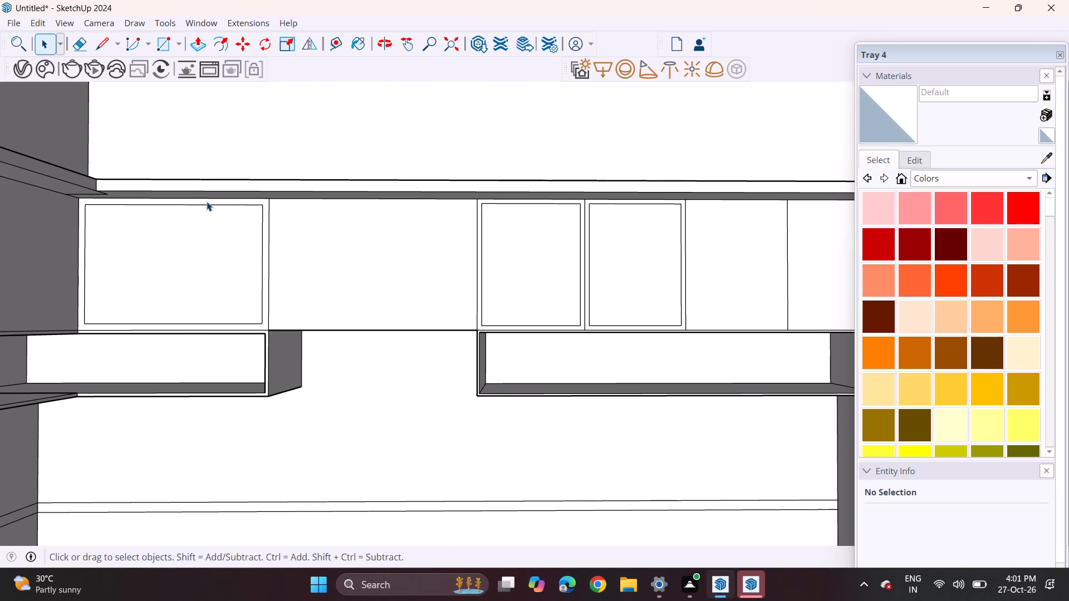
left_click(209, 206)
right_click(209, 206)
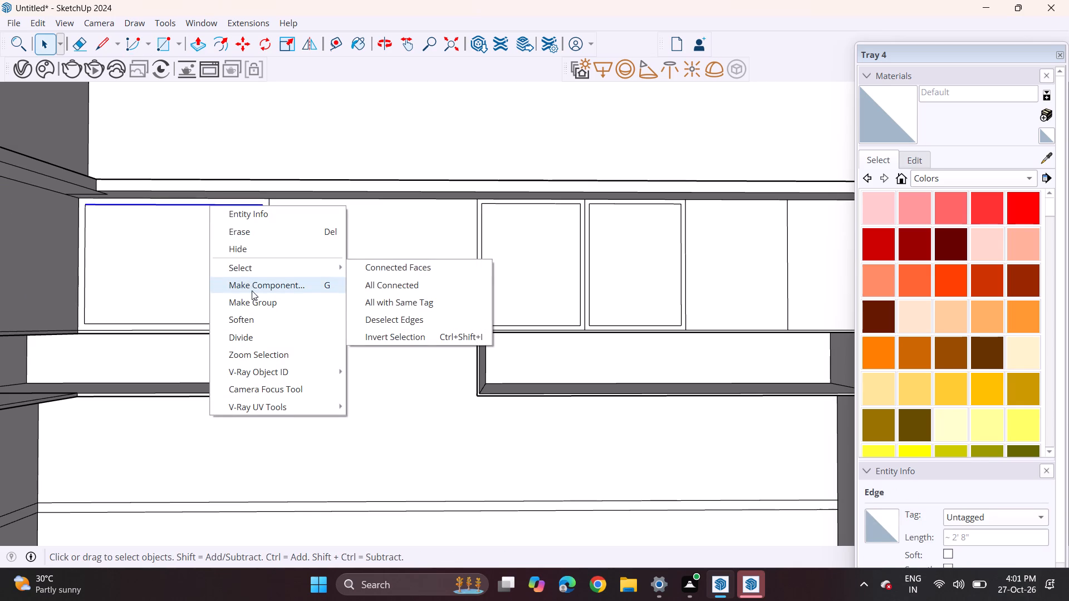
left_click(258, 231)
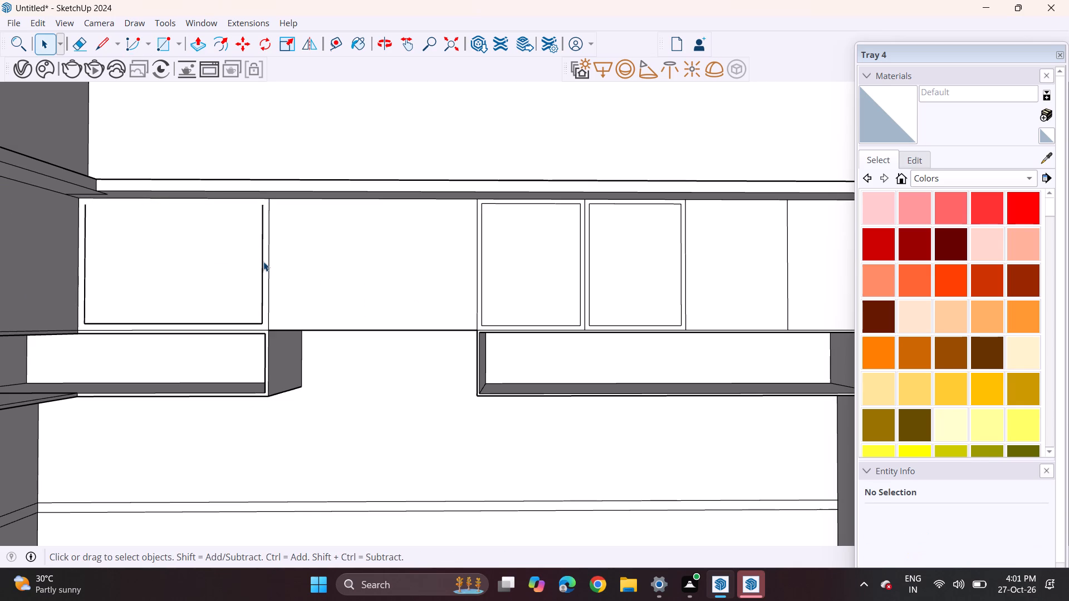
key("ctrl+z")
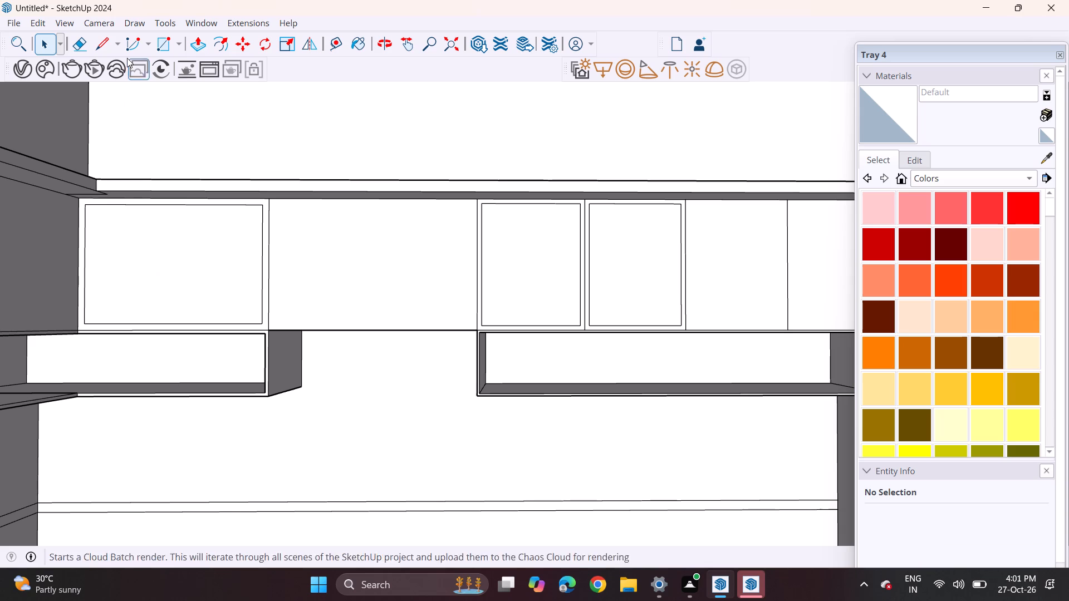
Push the inner face of the wide corner cabinet front back to hollow it into an open niche.
left_click(198, 47)
middle_click_drag(215, 175, 198, 205)
left_click(173, 274)
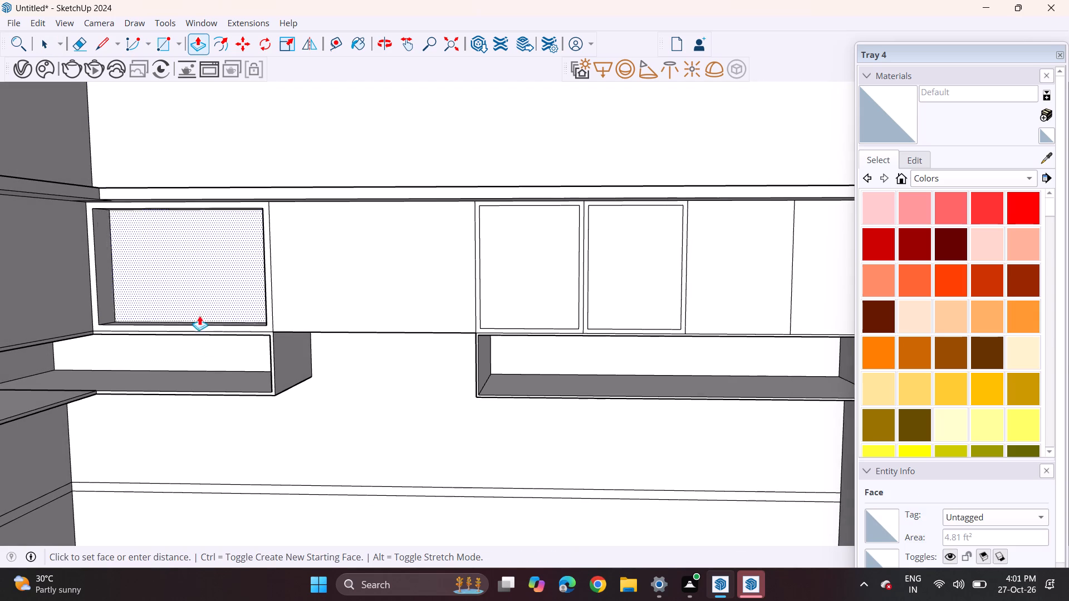
left_click(218, 362)
Push the inner faces of the two framed narrow cabinet fronts back to the same depth to open them as niches.
left_click(489, 287)
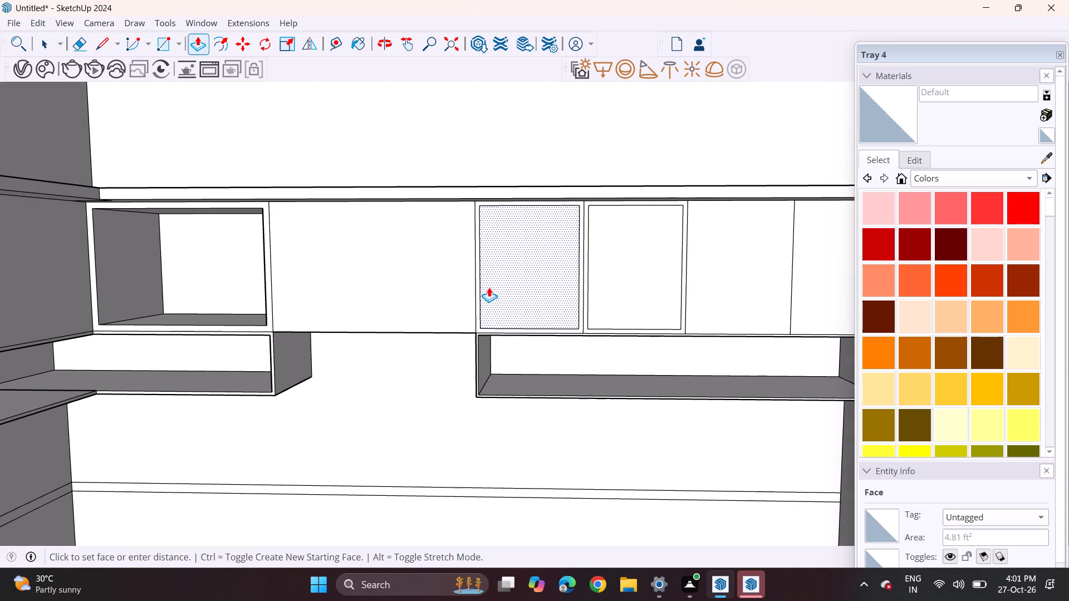
middle_click_drag(603, 296, 657, 228)
scroll(615, 238, "up", 1)
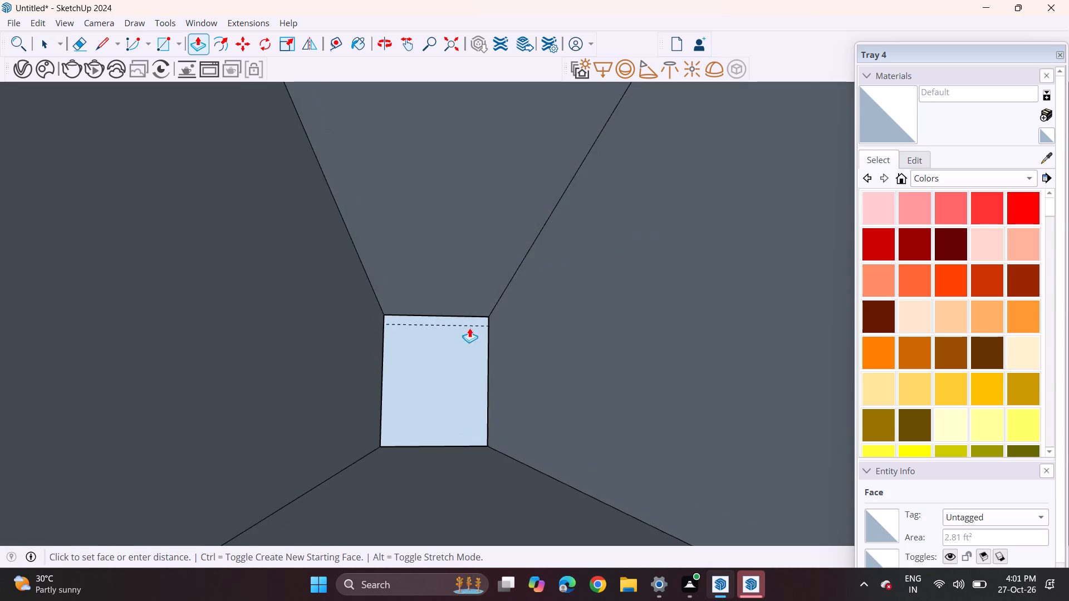
scroll(408, 396, "down", 1)
left_click(433, 467)
double_click(504, 396)
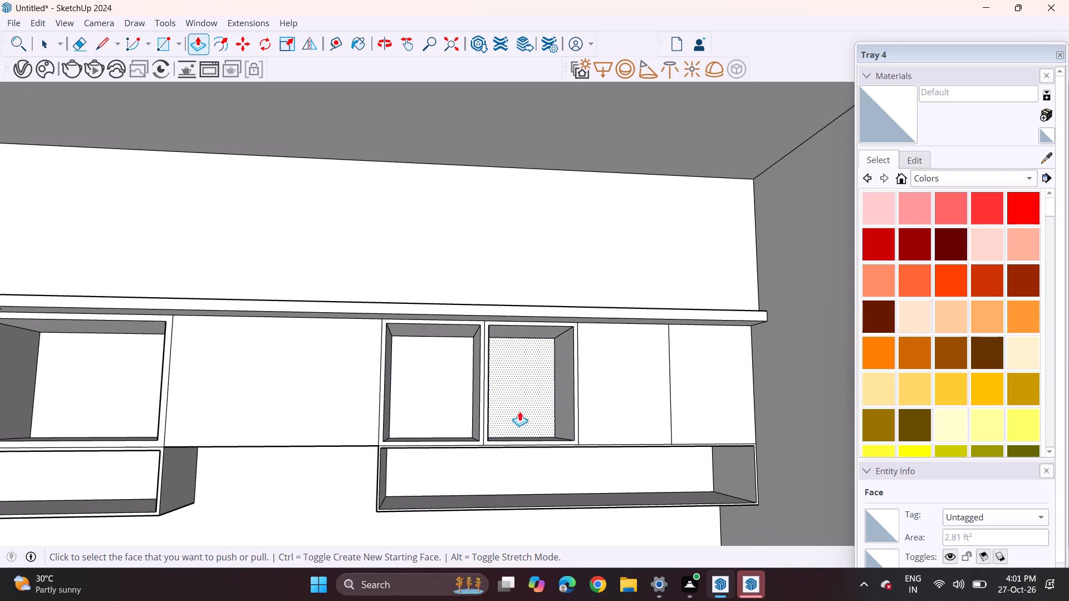
Offset the outlines of two neighbouring upper cabinet fronts on the adjoining wall slightly inward to form thin frames.
middle_click_drag(531, 412, 496, 417)
scroll(479, 405, "down", 3)
middle_click_drag(411, 395, 566, 393, "shift")
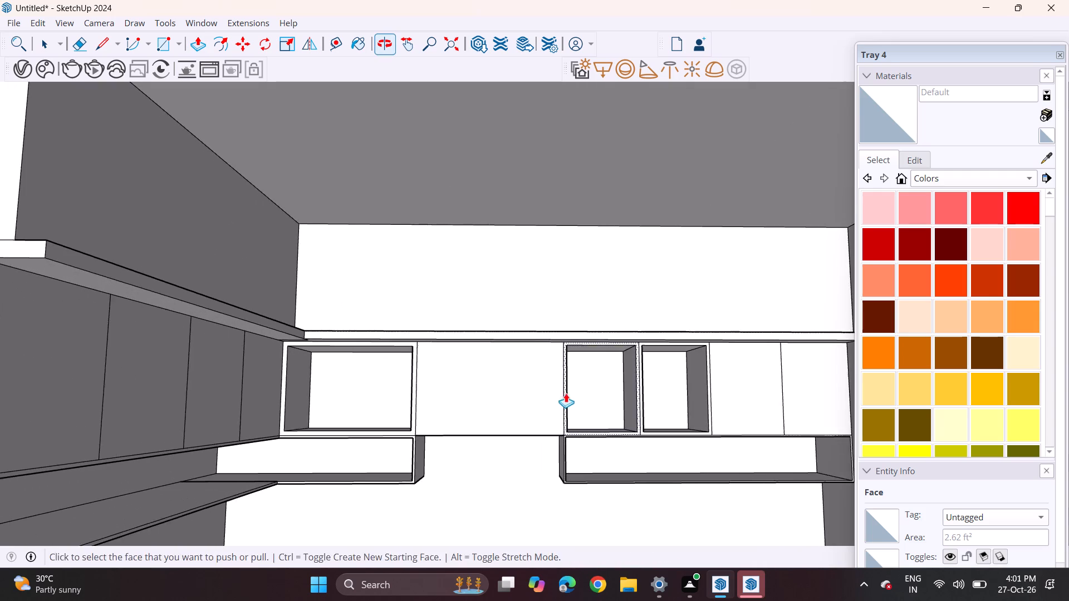
middle_click_drag(530, 392, 447, 393)
middle_click_drag(239, 407, 419, 425, "shift")
middle_click_drag(398, 415, 256, 408)
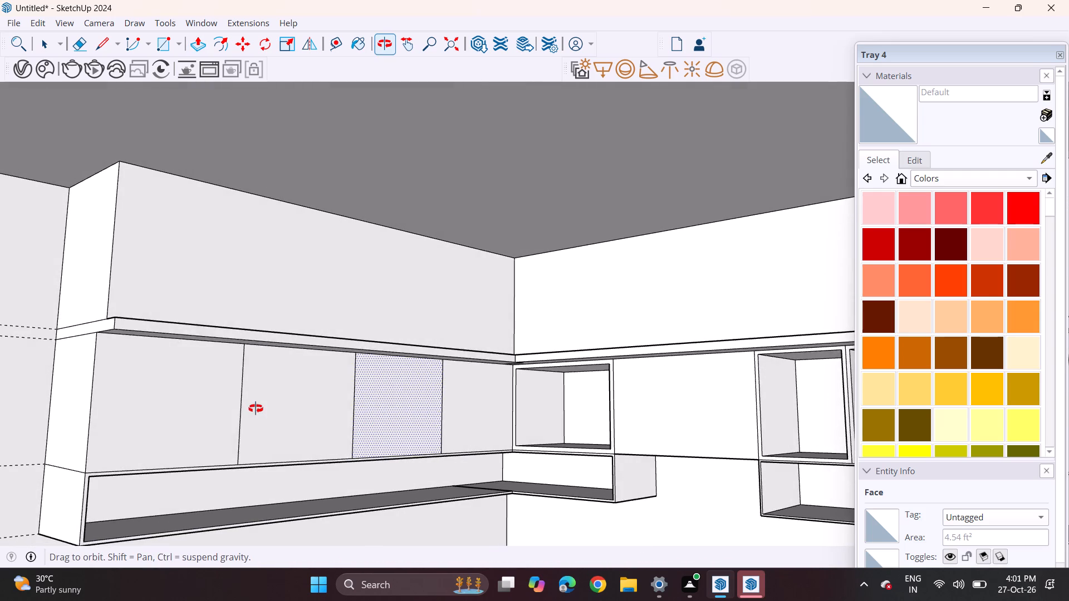
middle_click_drag(256, 408, 255, 417)
scroll(416, 385, "up", 3)
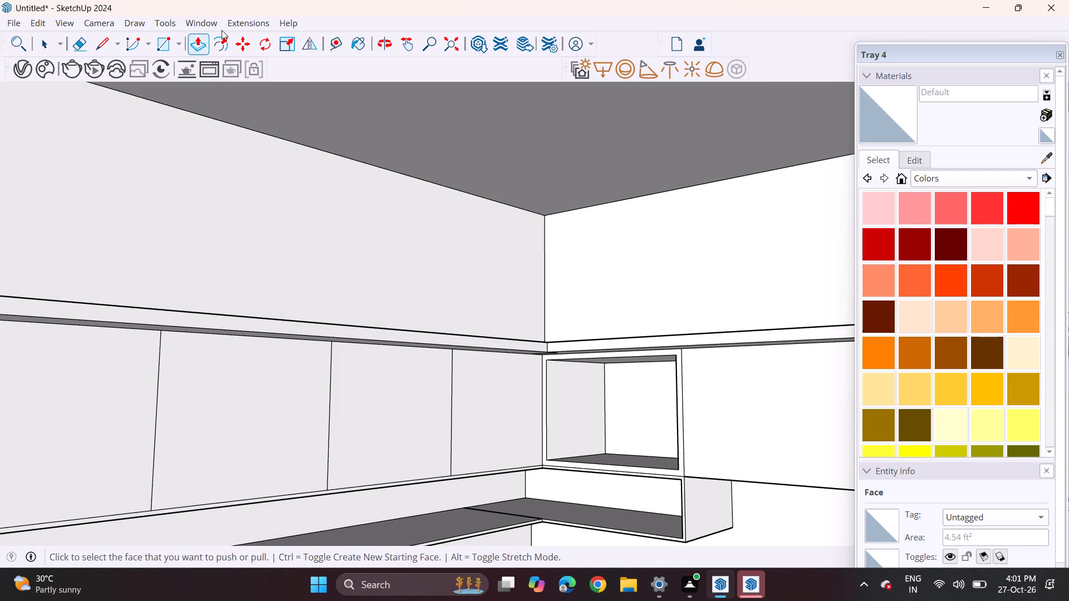
left_click(222, 42)
left_click(165, 405)
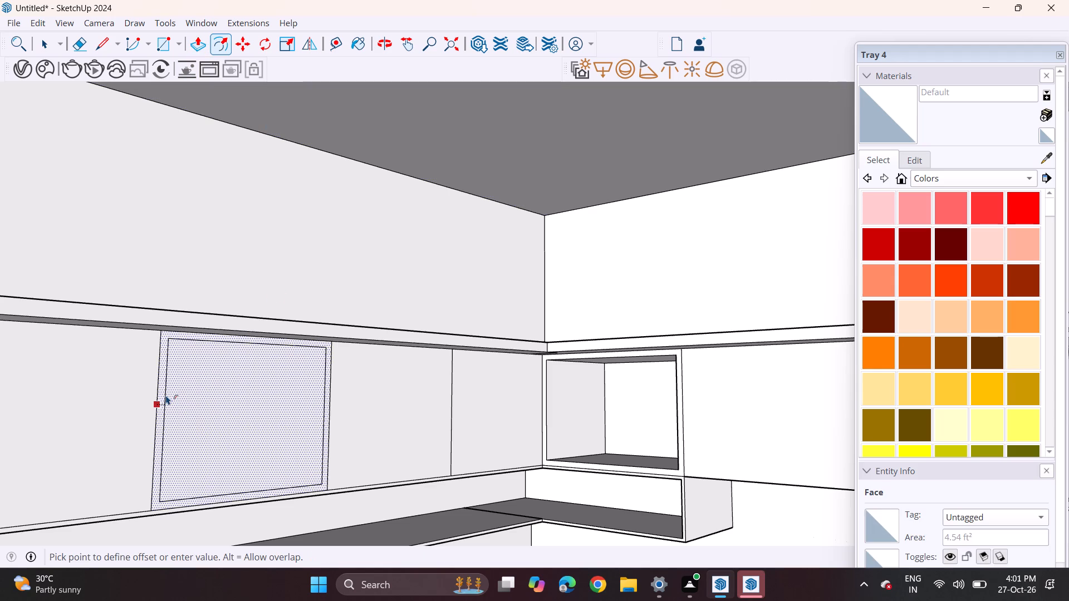
left_click(163, 394)
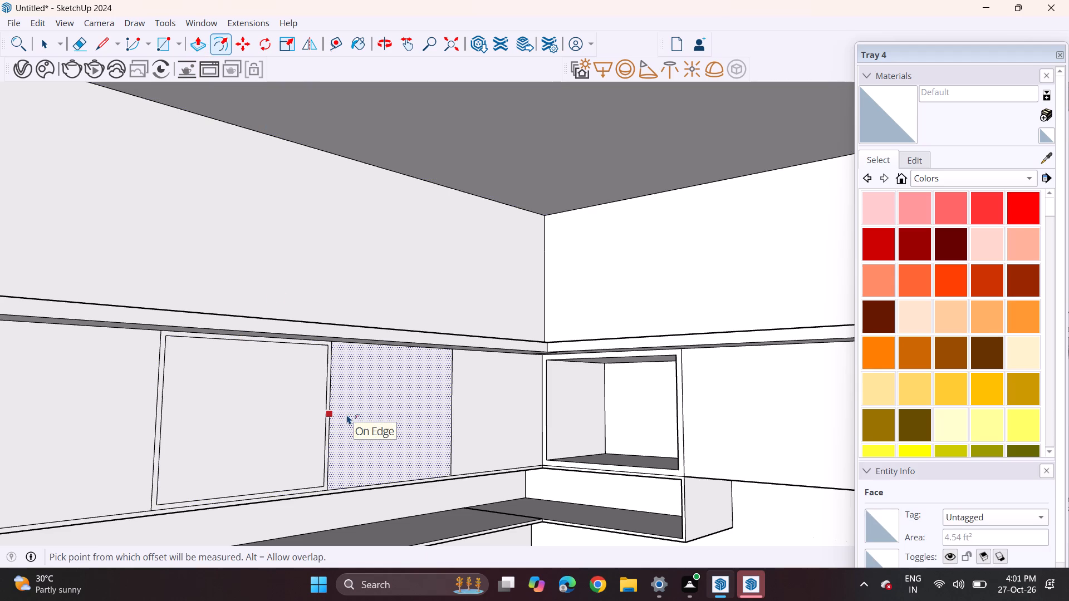
double_click(347, 415)
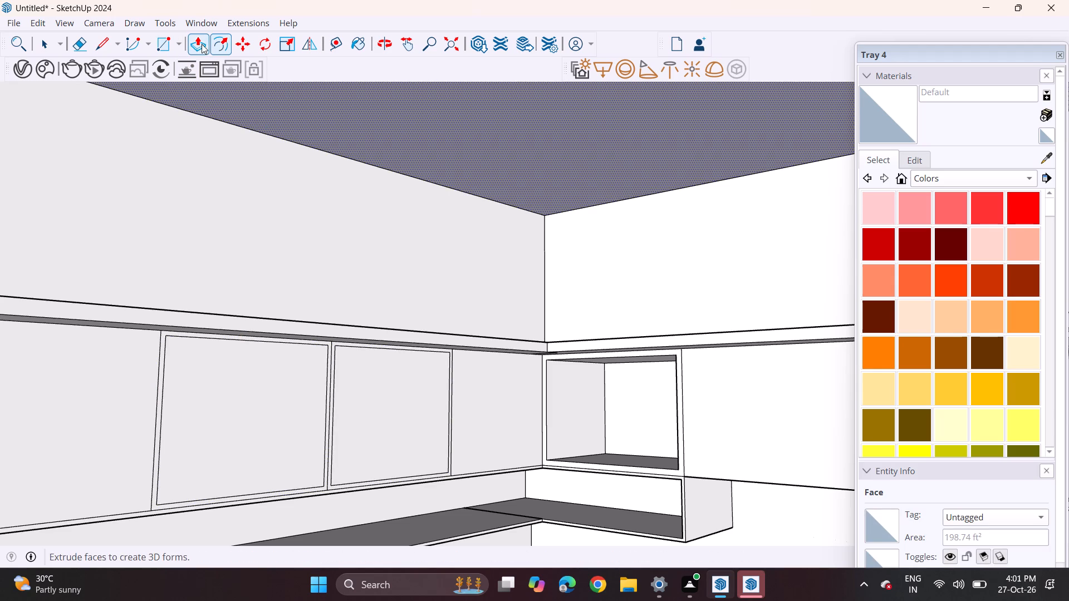
Push the inner faces of the two newly framed fronts on the adjoining wall back equally to make open niches.
left_click(202, 44)
key("Escape")
middle_click_drag(217, 455, 219, 456)
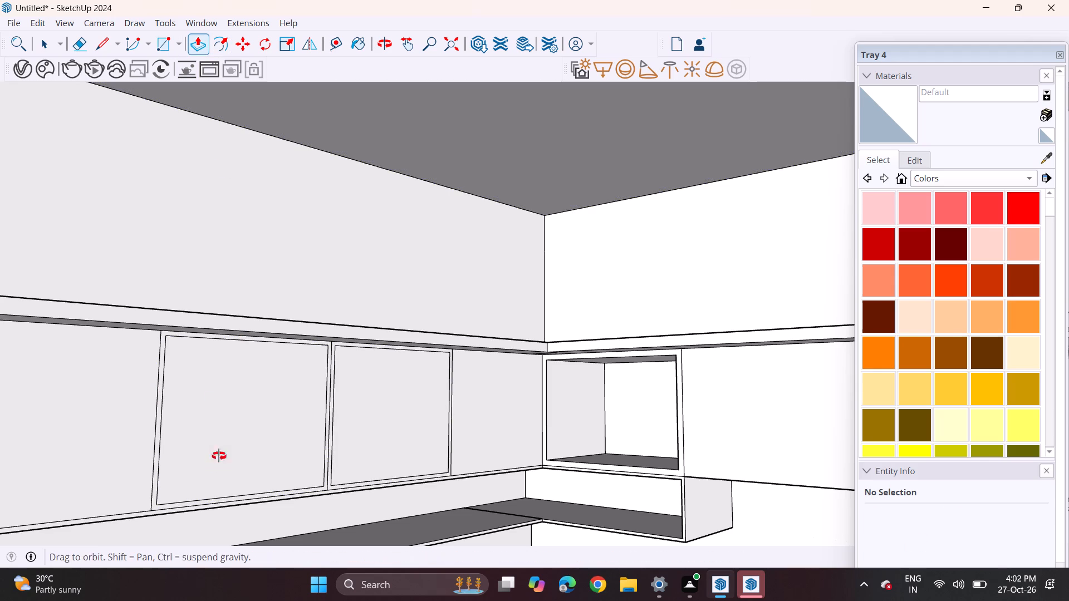
middle_click_drag(219, 456, 257, 336)
left_click(274, 336)
left_click(253, 421)
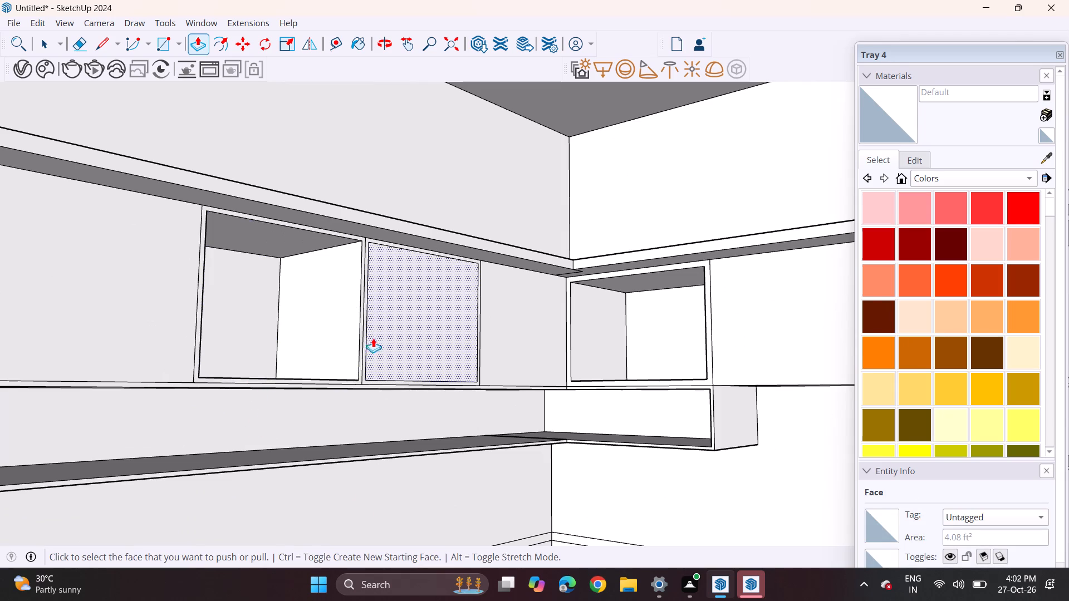
double_click(390, 344)
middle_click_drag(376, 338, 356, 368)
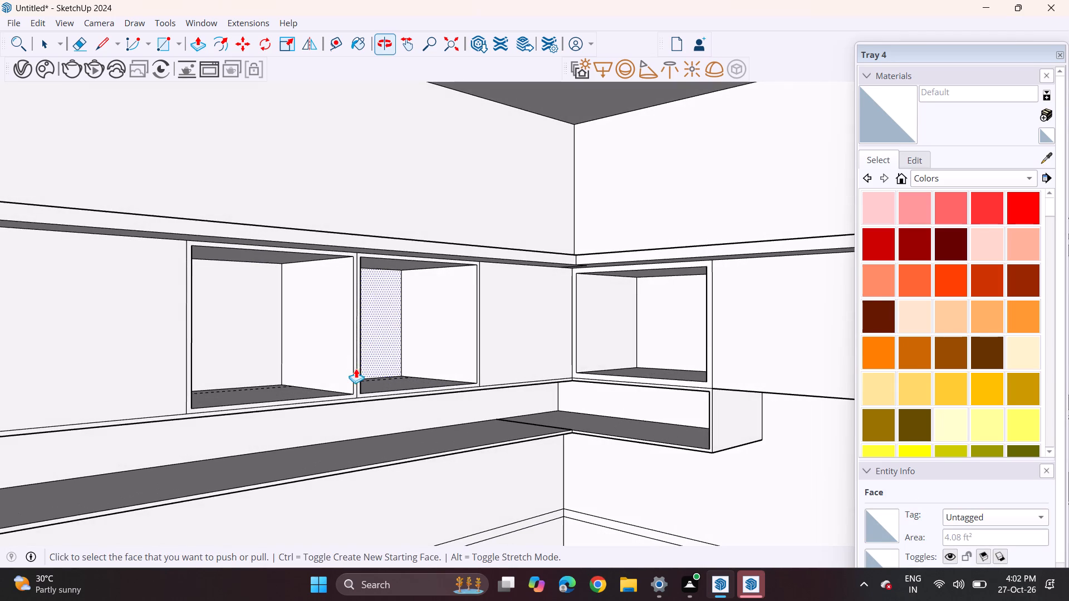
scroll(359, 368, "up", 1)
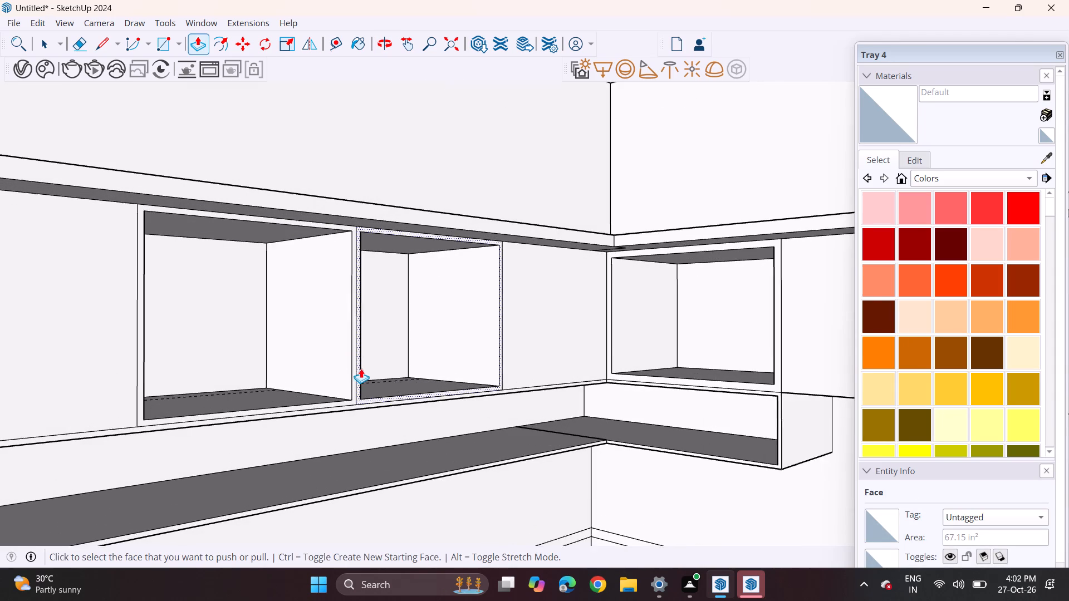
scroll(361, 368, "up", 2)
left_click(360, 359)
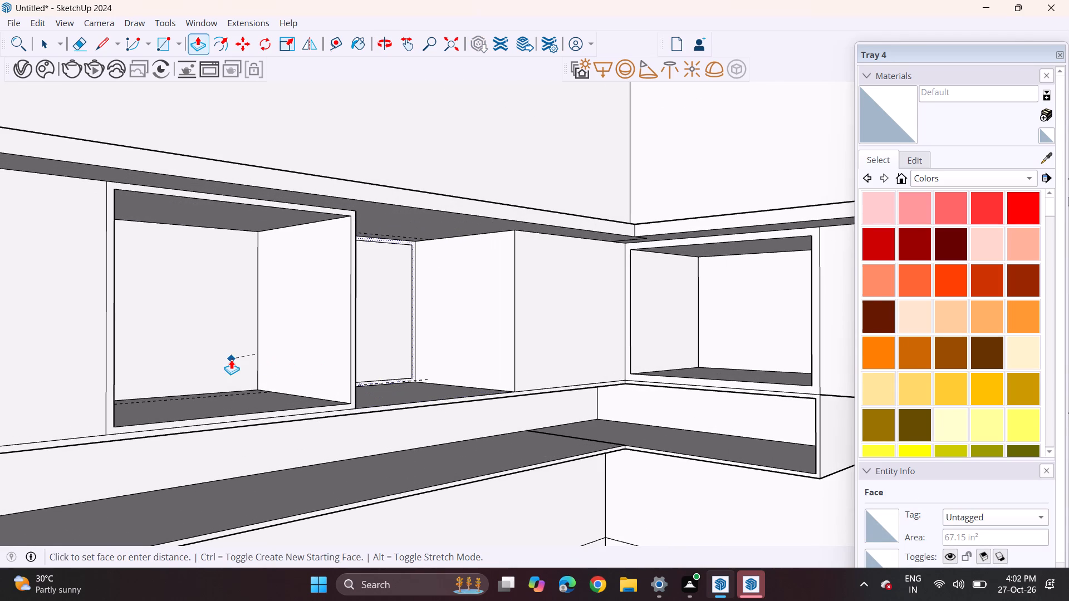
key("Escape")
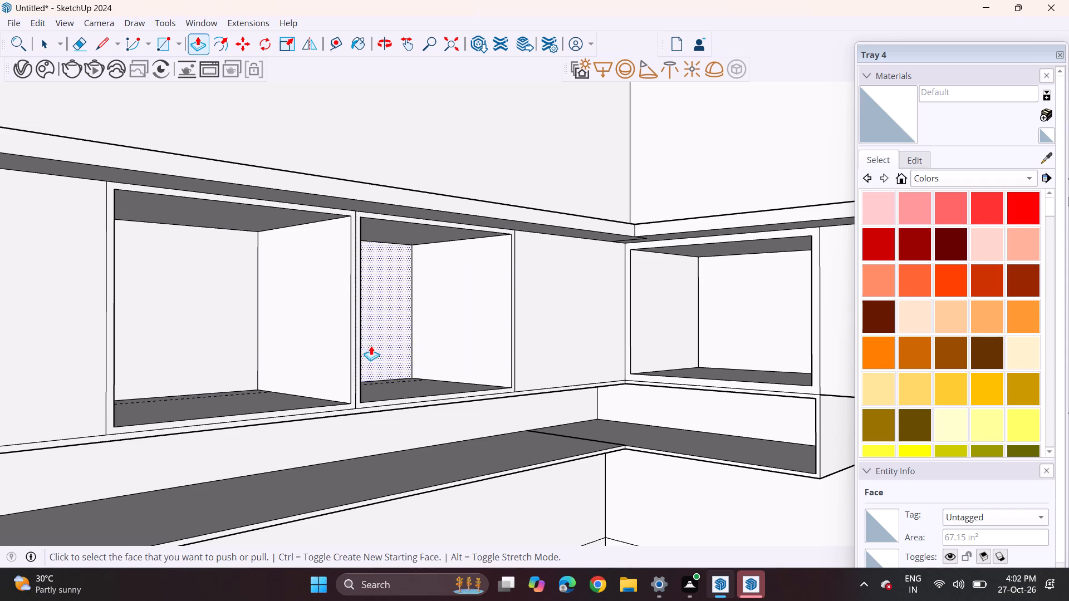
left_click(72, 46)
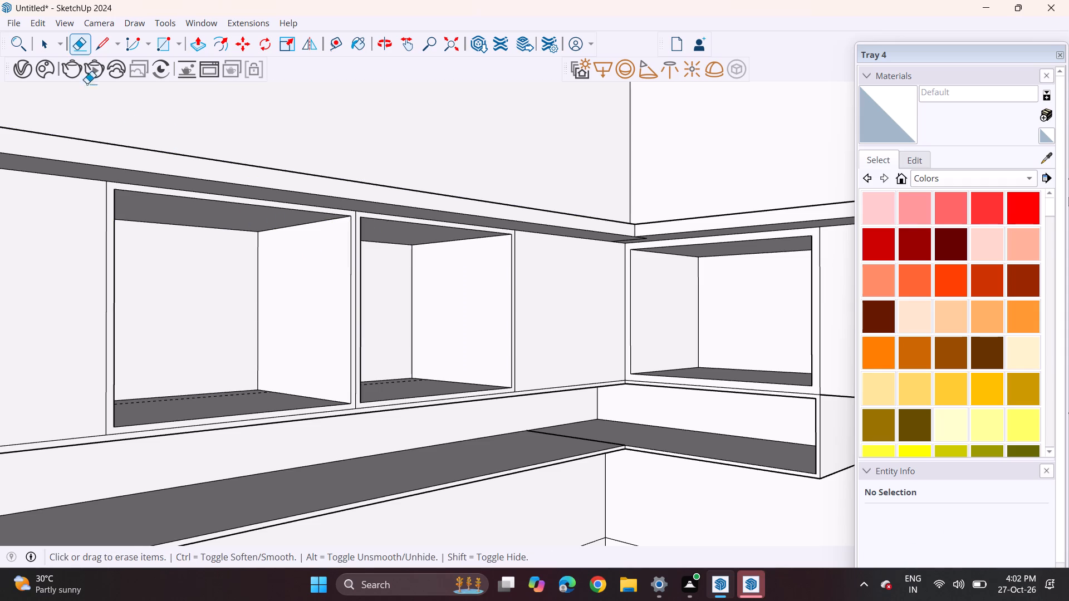
Draw short lines across the top and bottom of the divider between the two new niches, separating it from the frame.
left_click(102, 42)
scroll(363, 210, "up", 1)
scroll(369, 210, "down", 1)
scroll(393, 211, "up", 3)
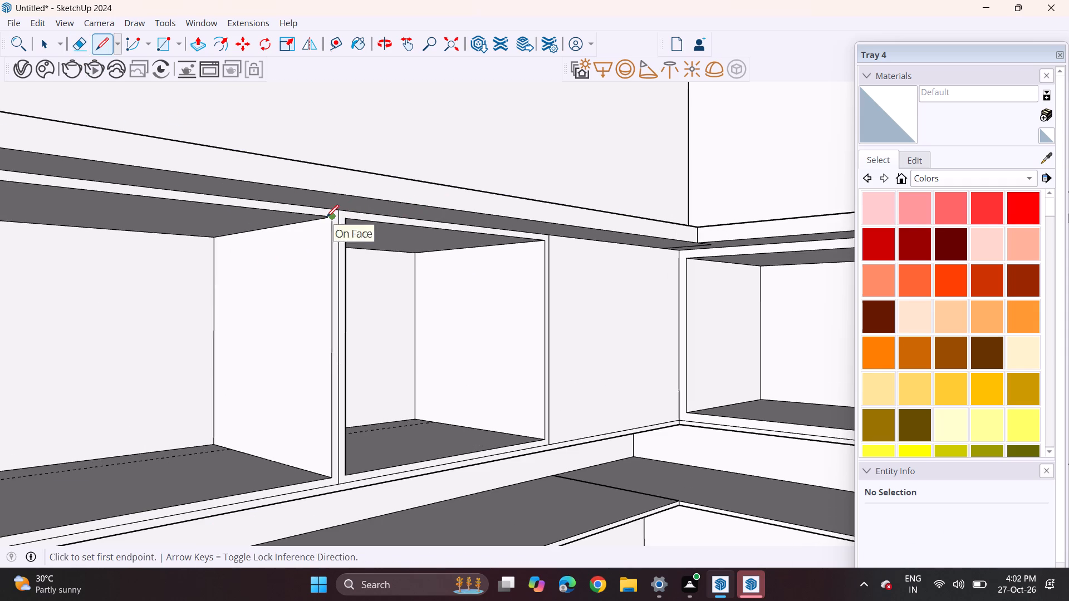
left_click(326, 217)
left_click(348, 217)
left_click(335, 477)
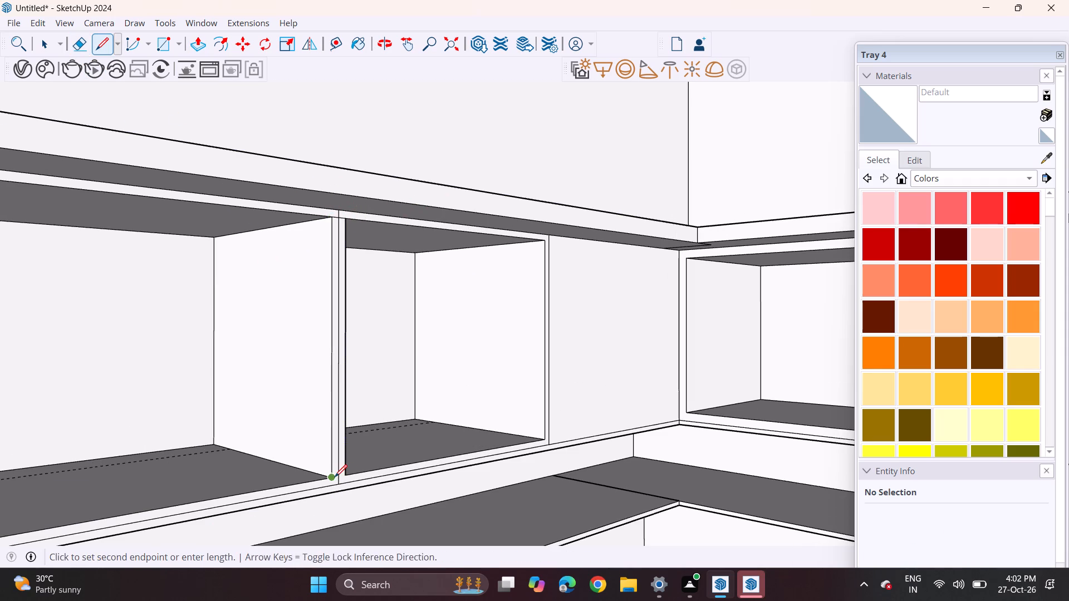
left_click(345, 475)
Push both front strips of the divider back to the niches' back face, merging the two niches into one.
left_click(194, 49)
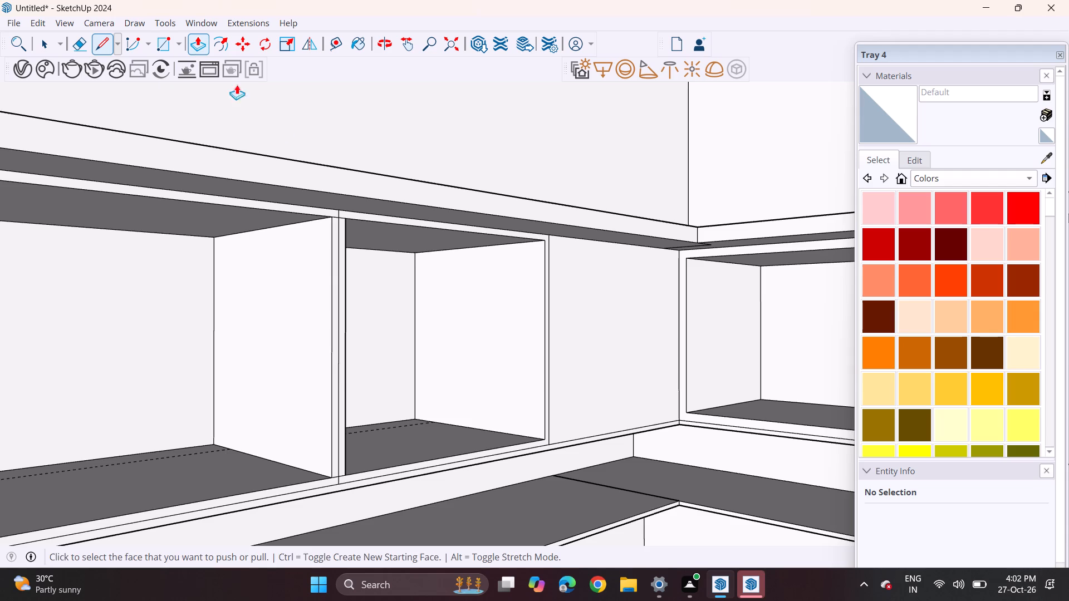
left_click(334, 334)
left_click(201, 372)
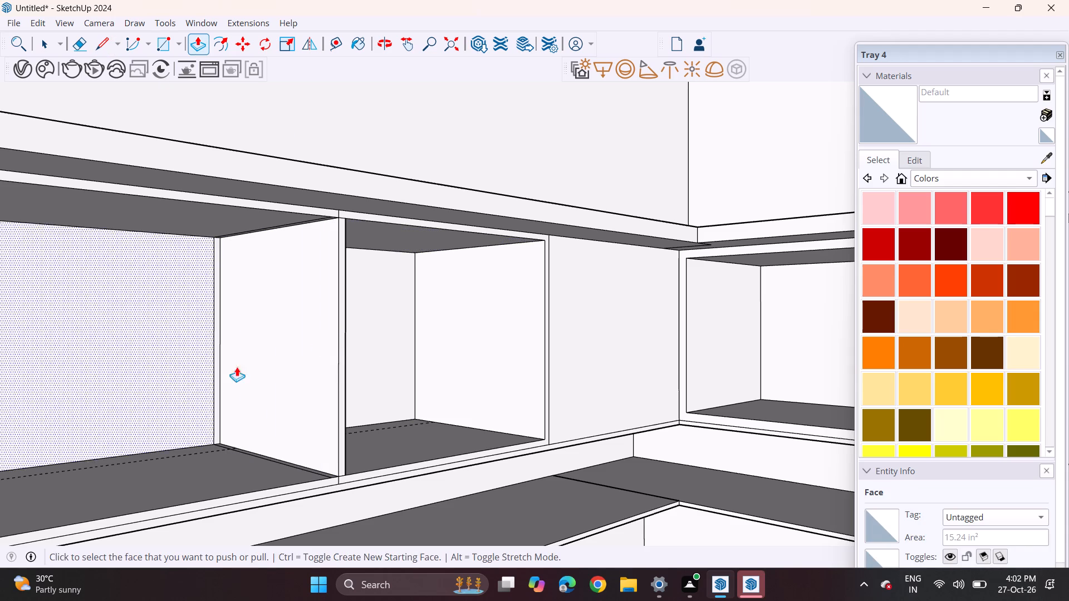
double_click(341, 370)
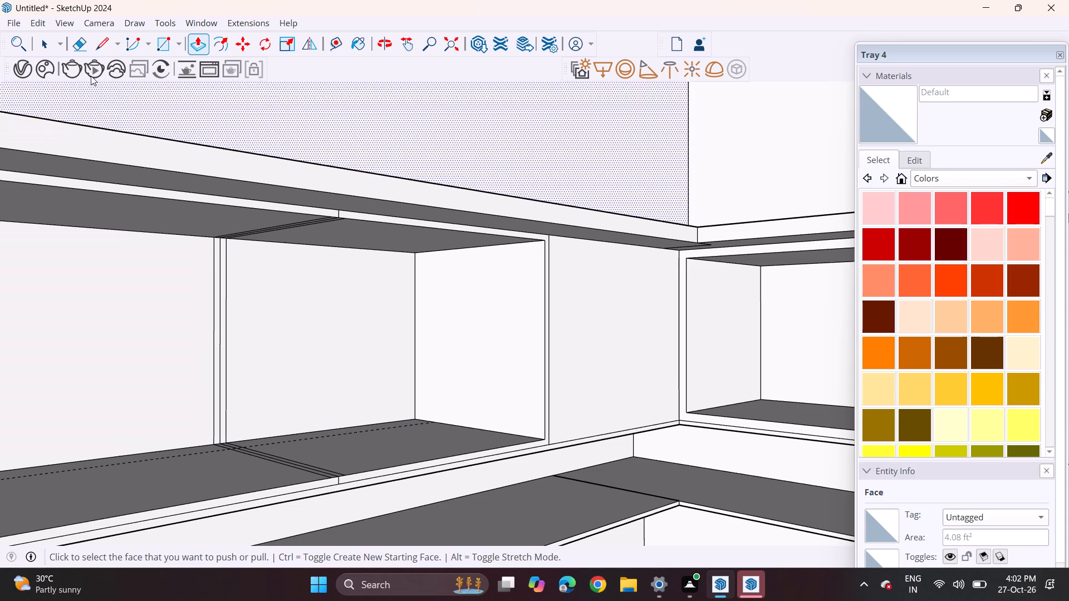
Erase the leftover divider edges on the back, ceiling and floor of the merged niche.
left_click(73, 48)
left_click_drag(192, 316, 223, 321)
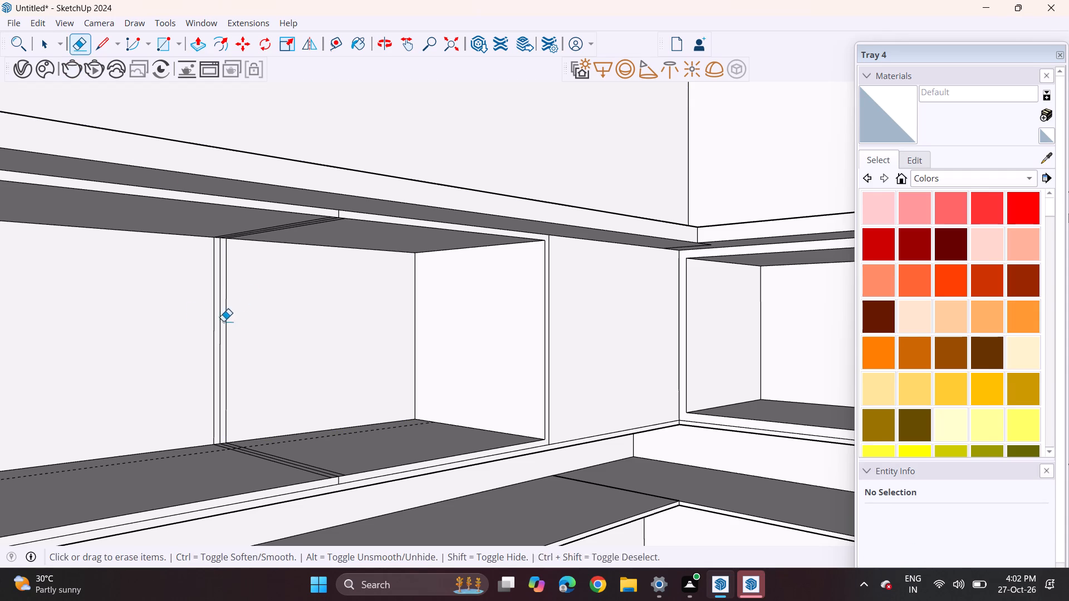
left_click_drag(223, 321, 233, 324)
left_click_drag(267, 228, 276, 232)
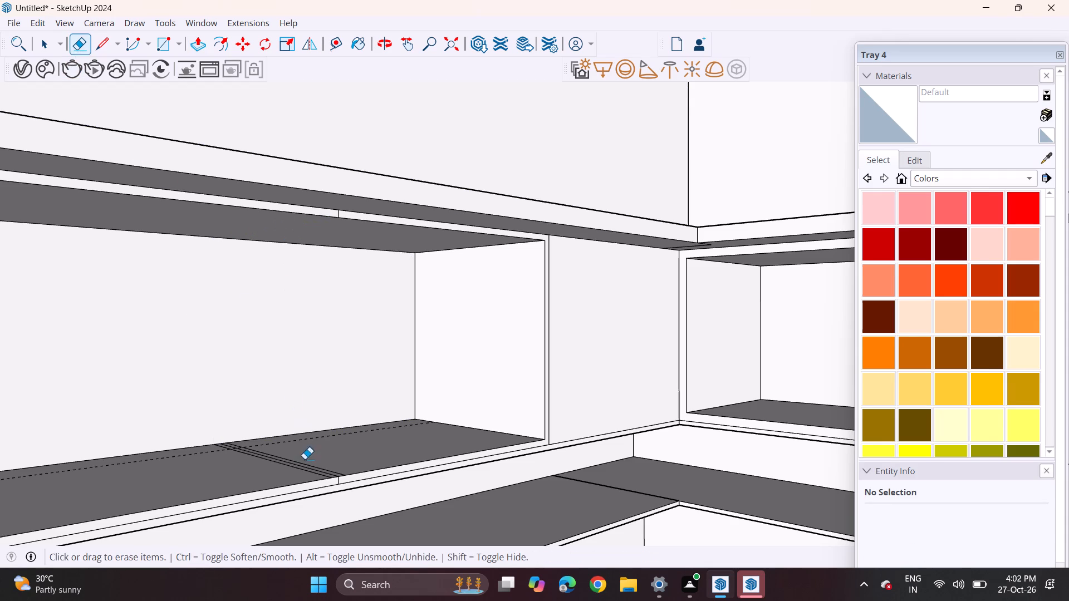
left_click_drag(303, 460, 260, 472)
left_click(267, 444)
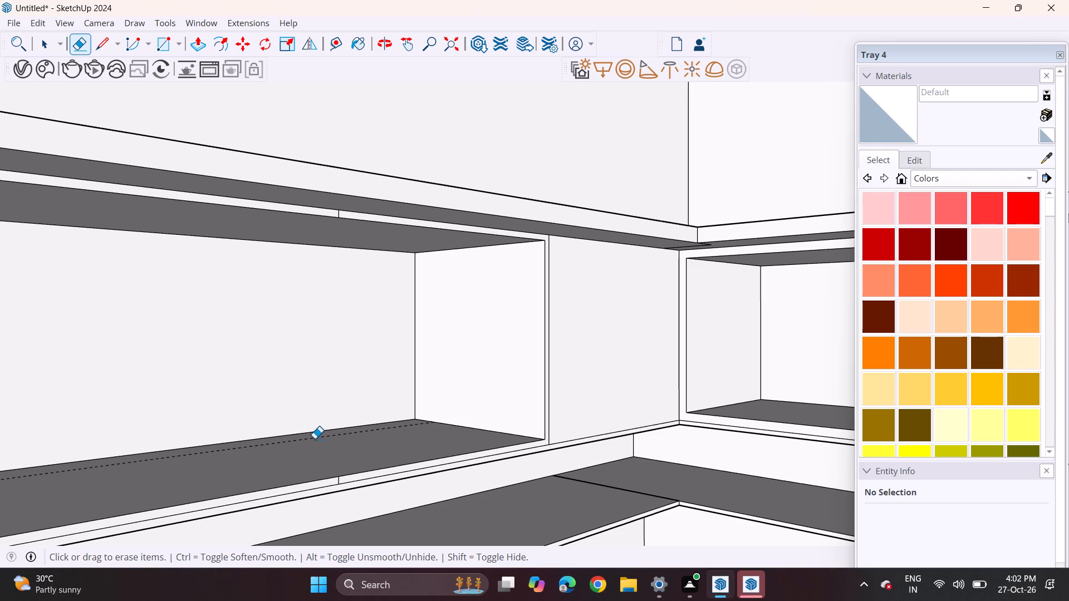
Draw a thin full-width rectangle across the back face of the merged niche at mid-height.
middle_click_drag(316, 439, 372, 418, "shift")
middle_click_drag(372, 418, 290, 422)
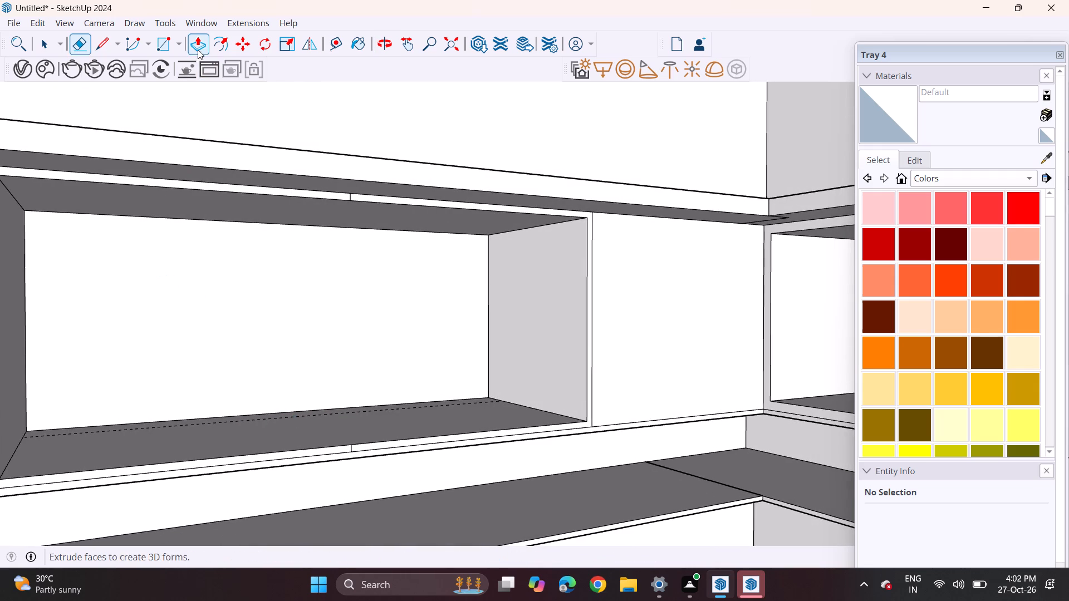
left_click(169, 45)
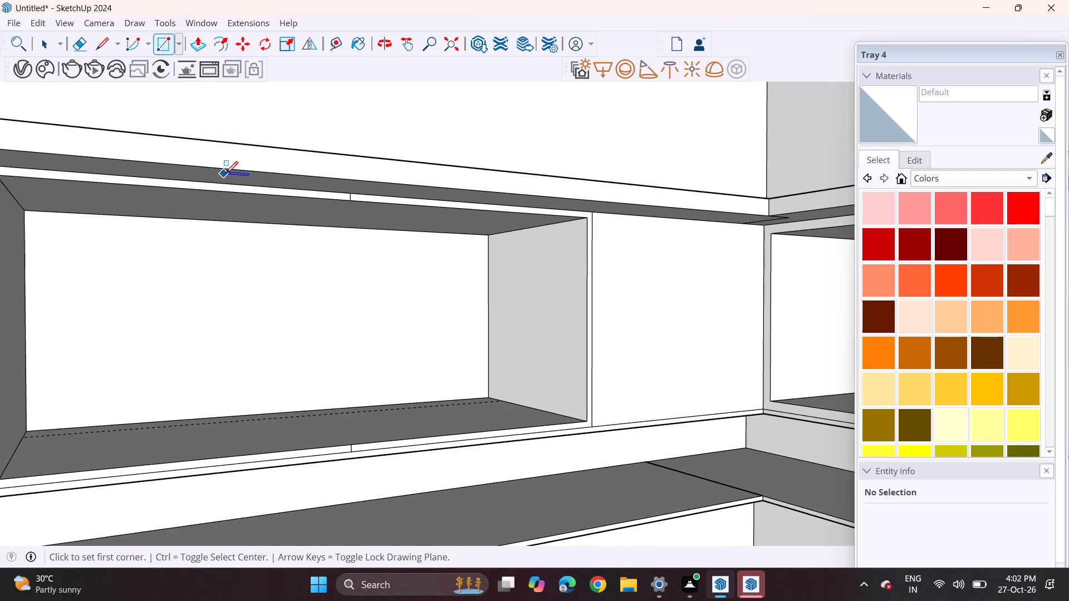
middle_click_drag(227, 174, 269, 170, "shift")
middle_click_drag(200, 265, 142, 267)
scroll(120, 273, "up", 1)
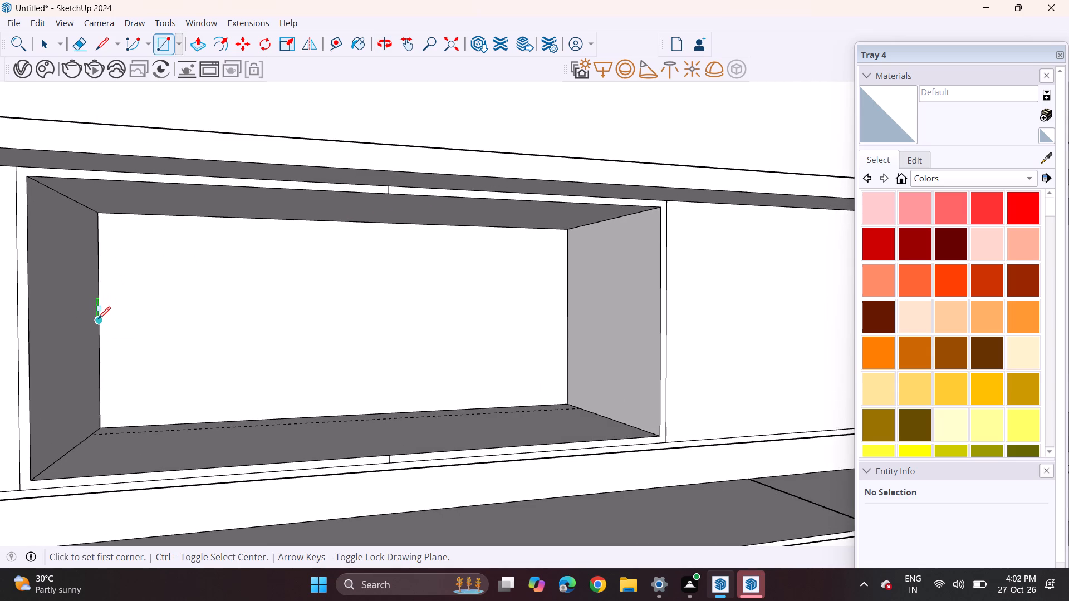
left_click(99, 316)
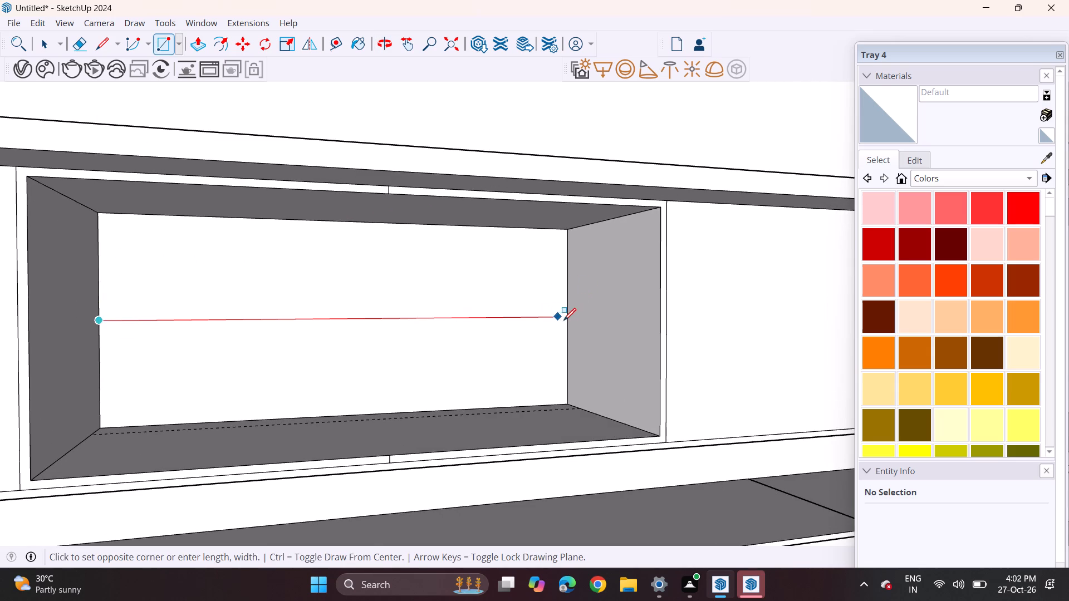
left_click(568, 328)
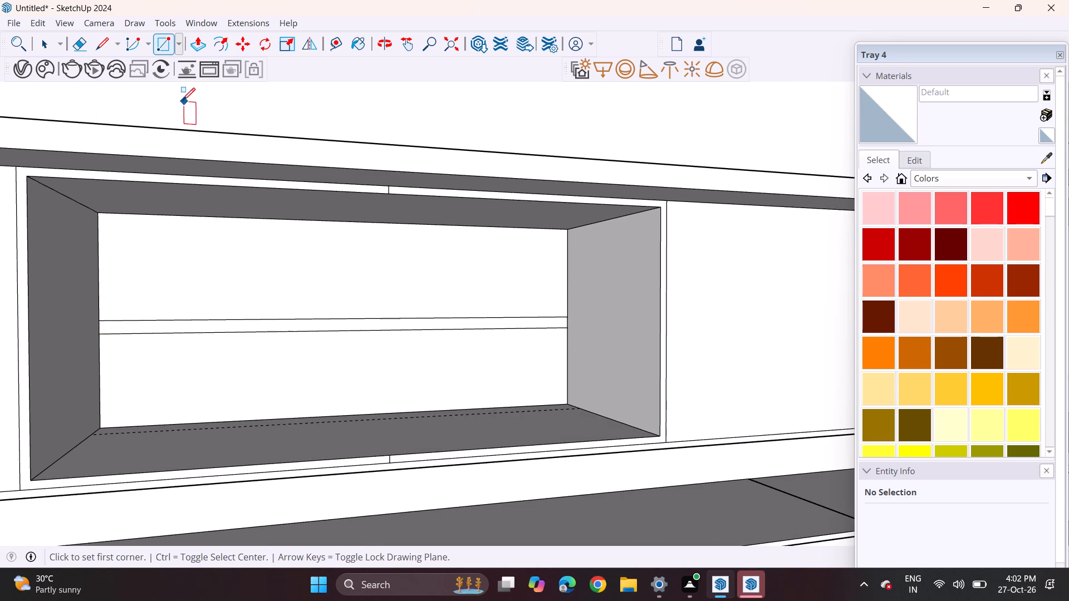
Pull the thin strip forward into a shelf across the merged niche, set slightly back from the front frame.
left_click(197, 50)
left_click(202, 330)
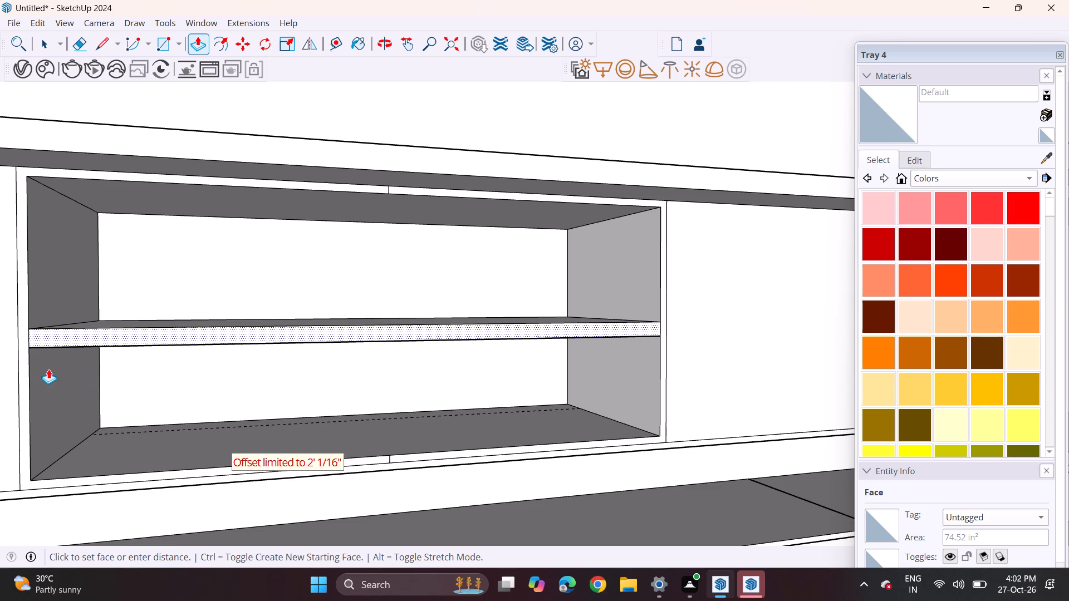
left_click(51, 338)
left_click(76, 333)
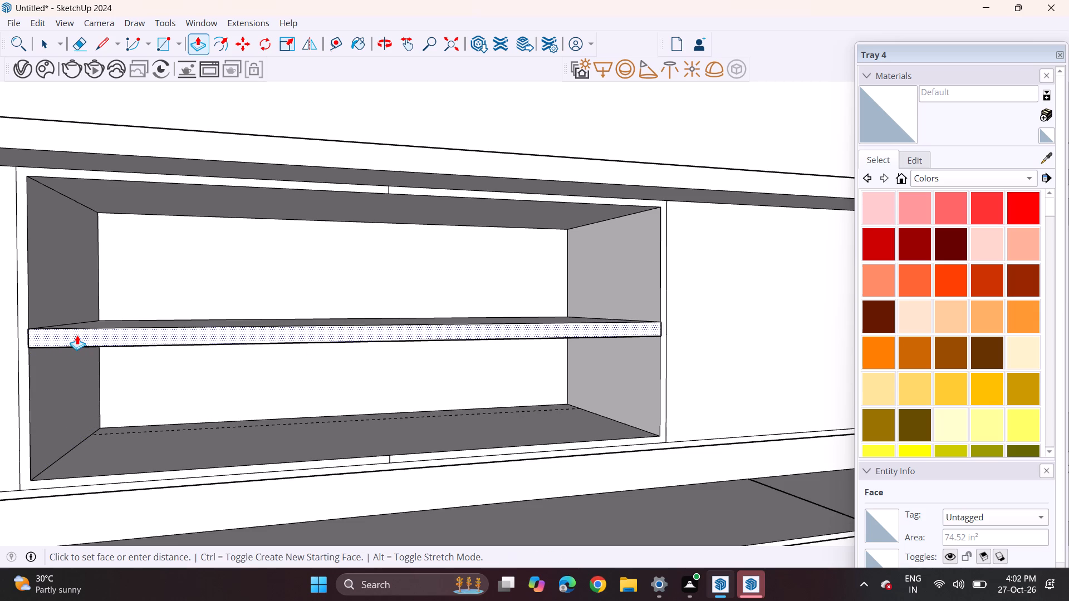
left_click(79, 337)
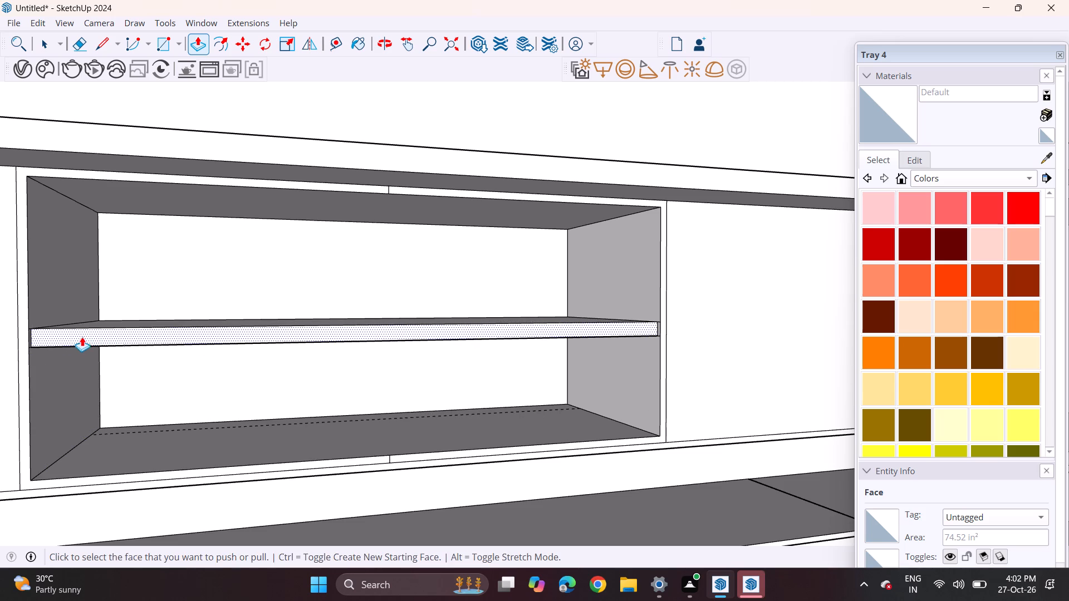
Draw a thin full-width rectangle across the back face of the niche beside the left side wall, at mid-height.
middle_click_drag(253, 342, 498, 327)
middle_click_drag(585, 329, 203, 333, "shift")
middle_click_drag(319, 346, 396, 347)
middle_click_drag(531, 332, 259, 361, "shift")
scroll(259, 361, "up", 1, "shift")
middle_click_drag(259, 361, 344, 365)
middle_click_drag(167, 354, 209, 346)
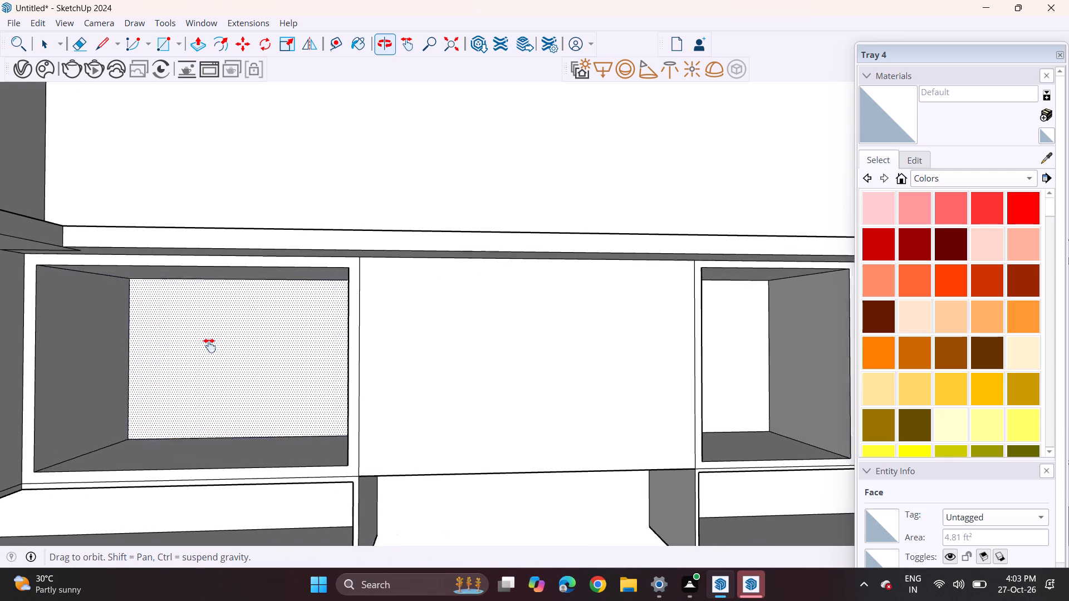
middle_click_drag(209, 346, 220, 341)
left_click(166, 45)
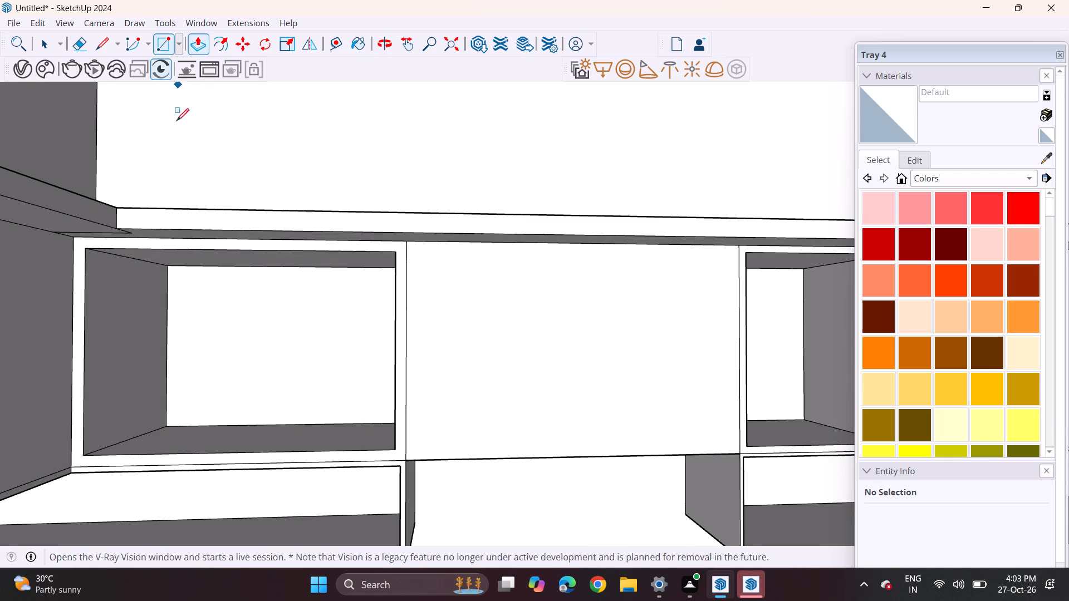
left_click(164, 346)
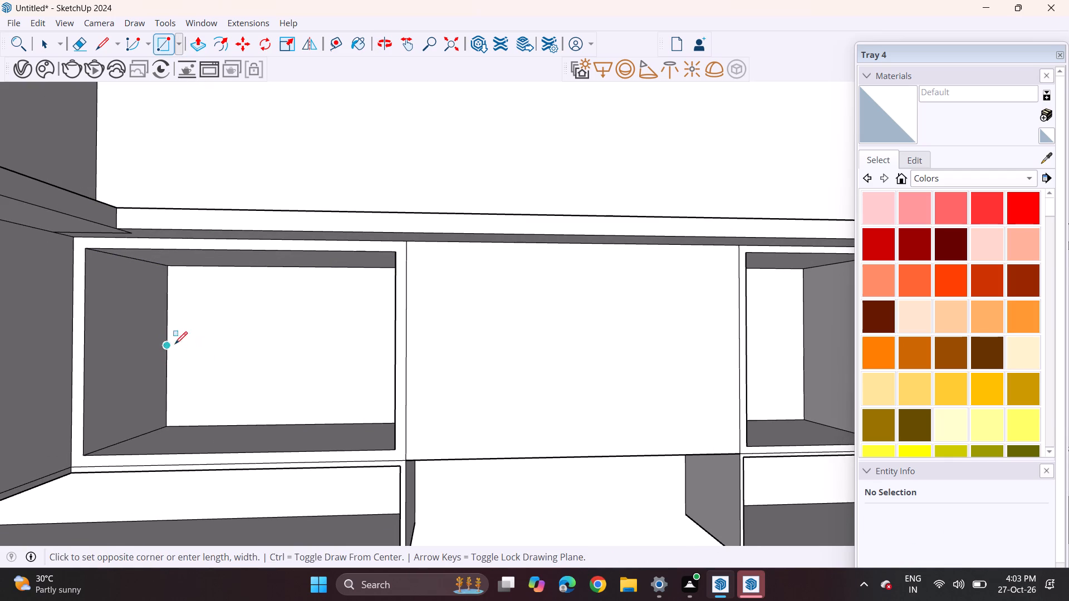
middle_click_drag(274, 344, 328, 340)
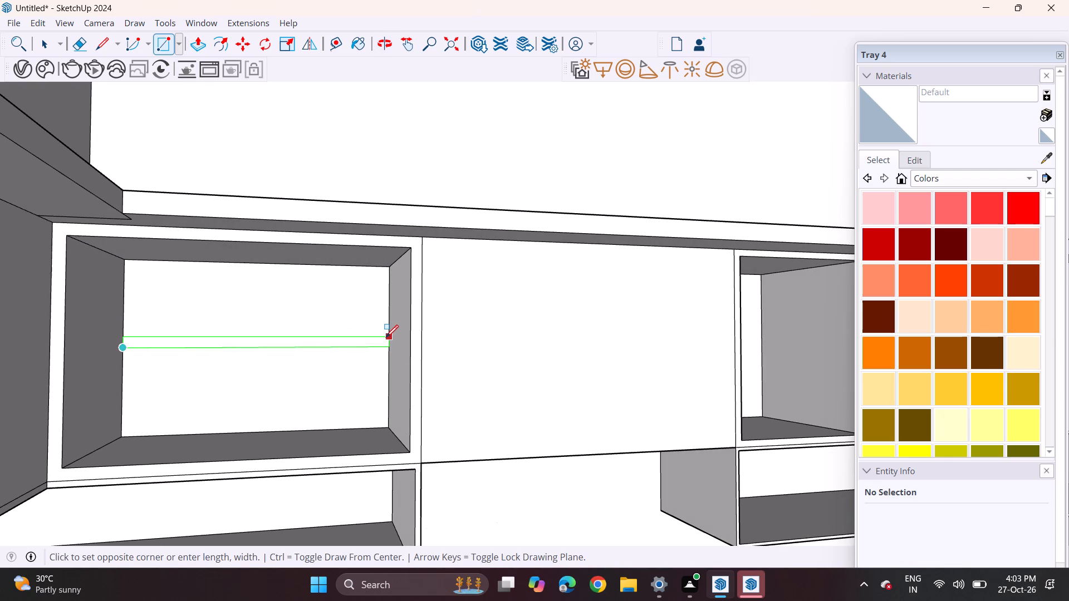
left_click(386, 337)
Pull the thin strip forward into a shelf across that niche, set slightly back from the front frame.
left_click(193, 48)
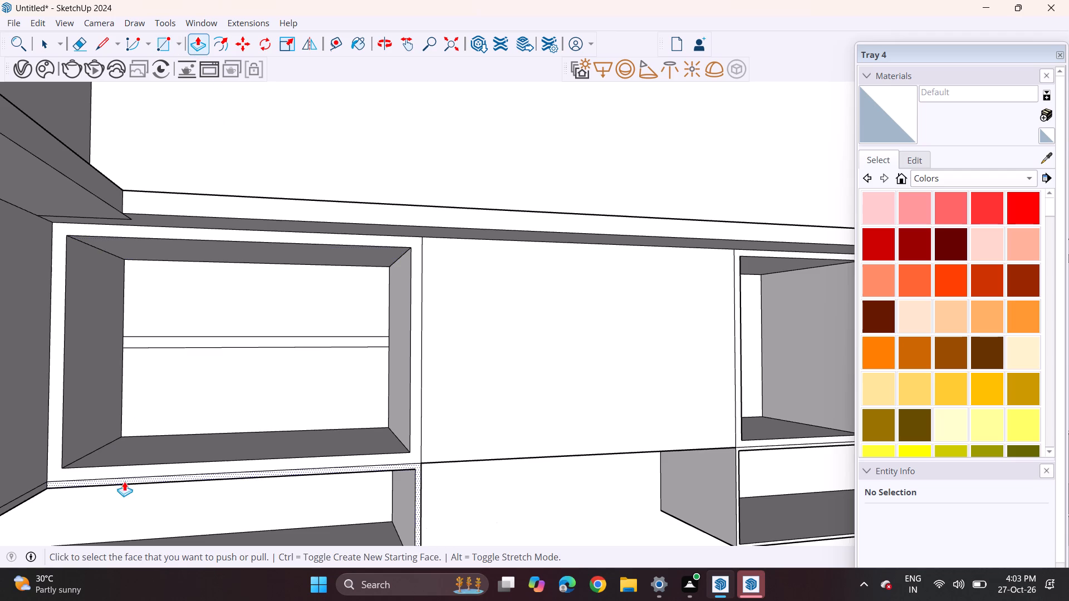
left_click(176, 346)
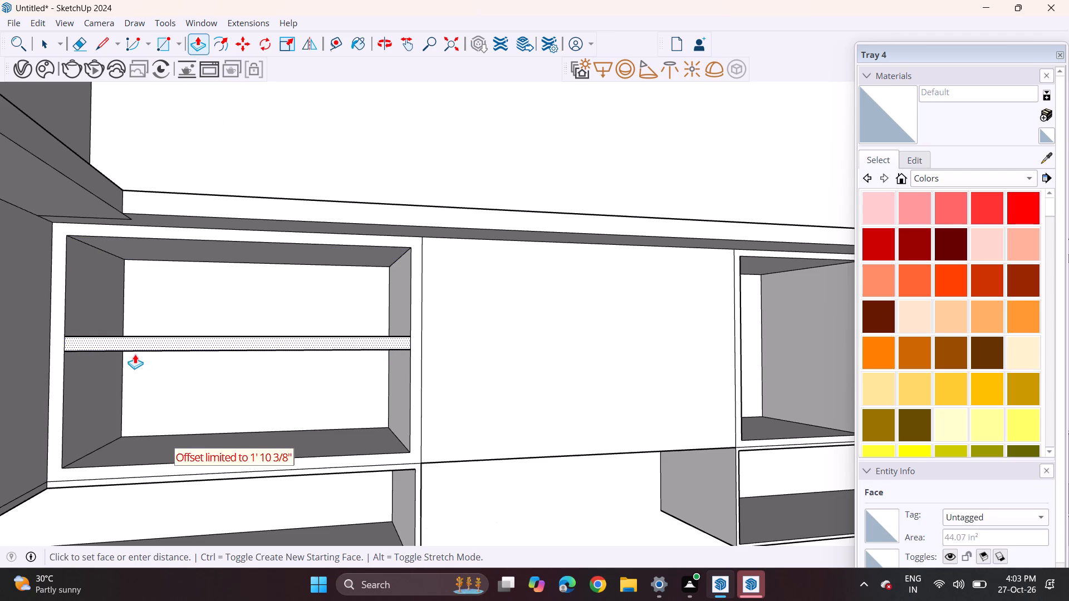
left_click(141, 358)
Draw lines across the top and bottom of the divider between the two adjacent niches, connecting their front corners.
middle_click_drag(305, 391, 223, 396, "shift")
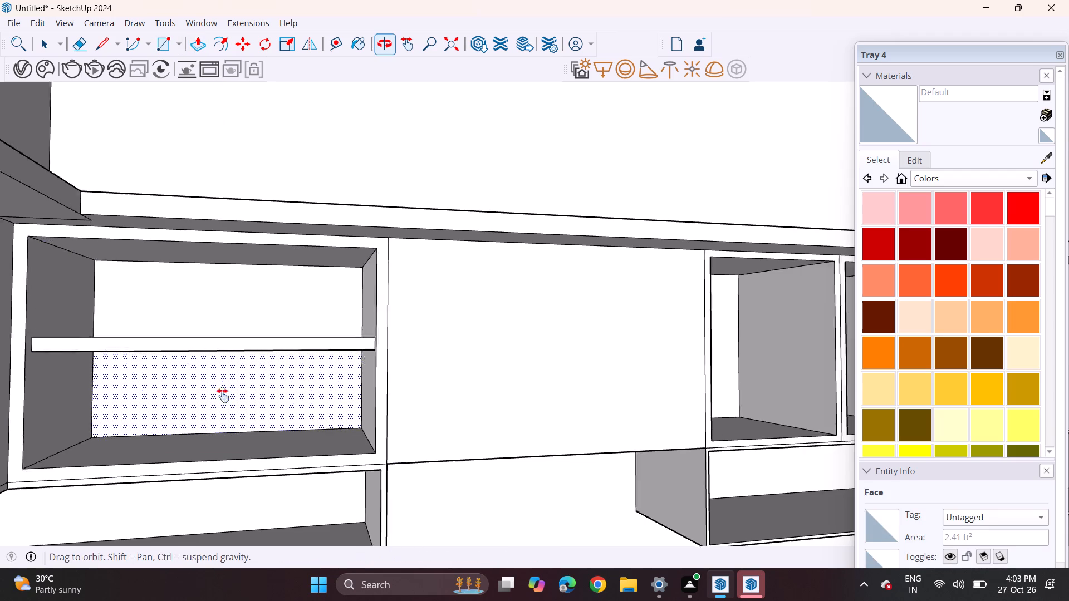
middle_click_drag(223, 396, 97, 412, "shift")
scroll(97, 412, "up", 1)
middle_click_drag(367, 398, 121, 405, "shift")
middle_click_drag(295, 393, 248, 400)
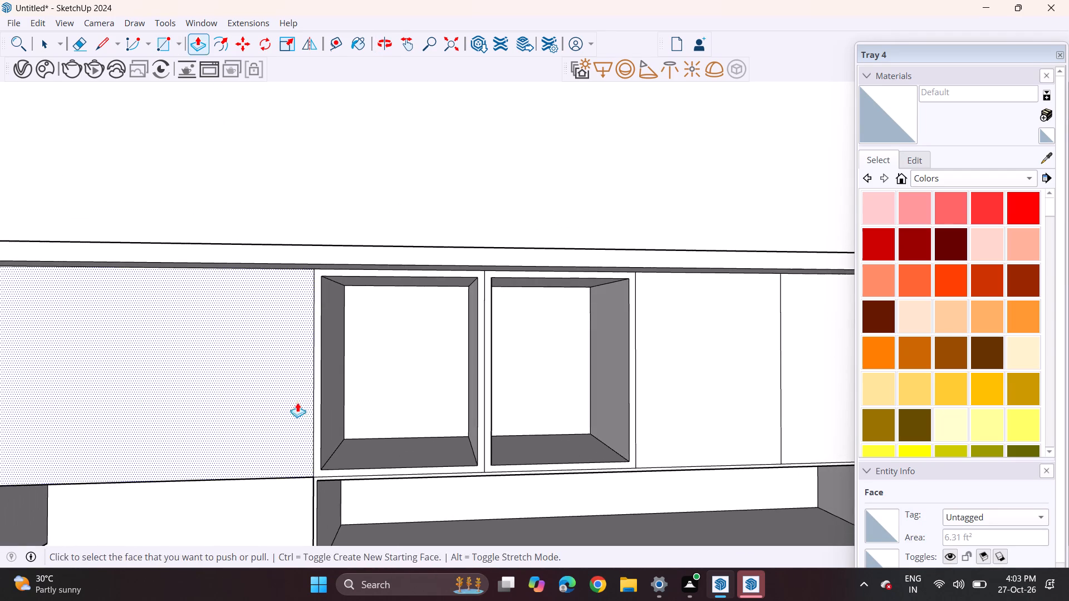
middle_click_drag(365, 390, 241, 376, "shift")
left_click(100, 46)
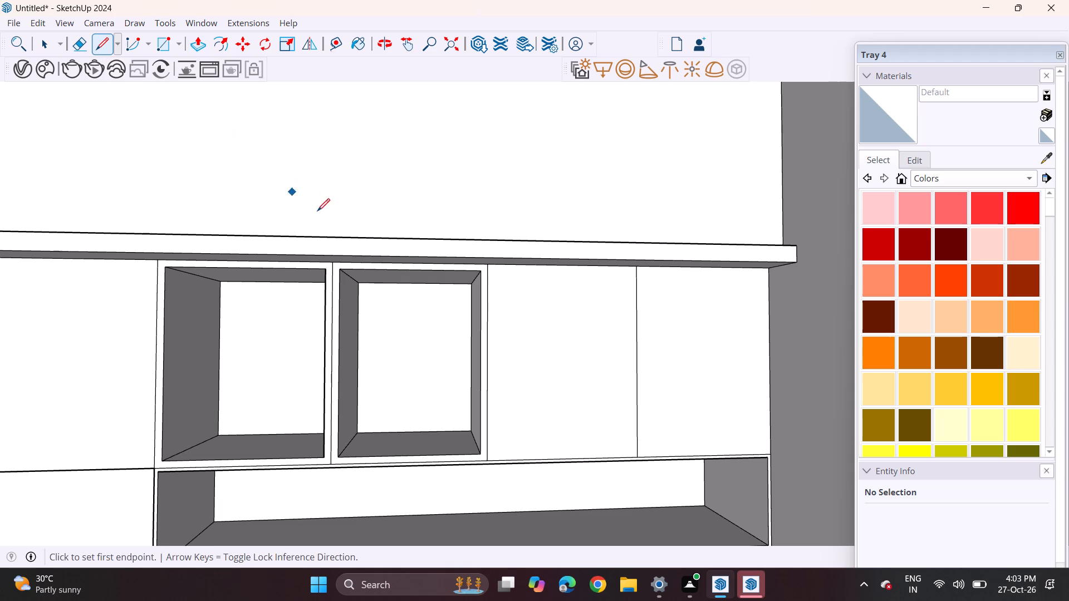
left_click(326, 272)
left_click(341, 272)
left_click(340, 458)
left_click(321, 456)
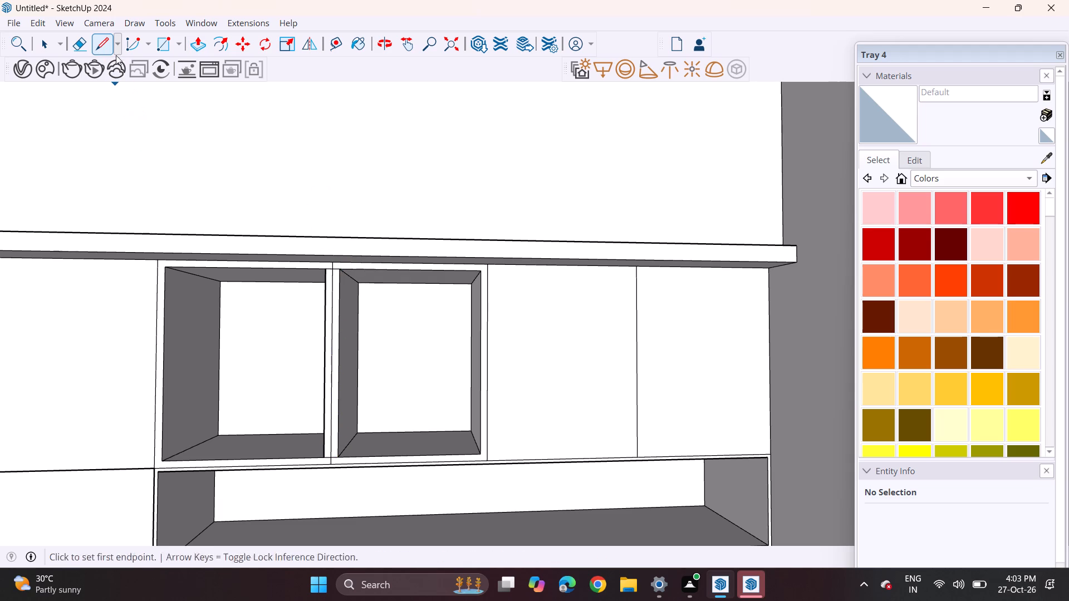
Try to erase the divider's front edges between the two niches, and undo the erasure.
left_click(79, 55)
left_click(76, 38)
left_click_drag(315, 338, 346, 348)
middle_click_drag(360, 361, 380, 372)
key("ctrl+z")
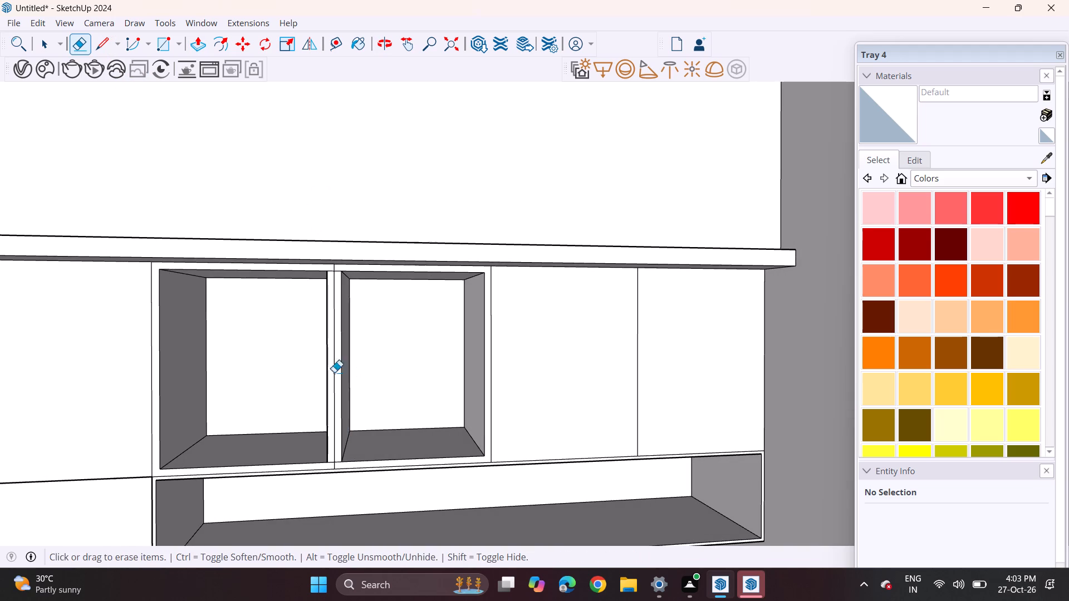
Push both front strips of the divider back to the niches' back face, merging the two niches into one.
left_click(188, 41)
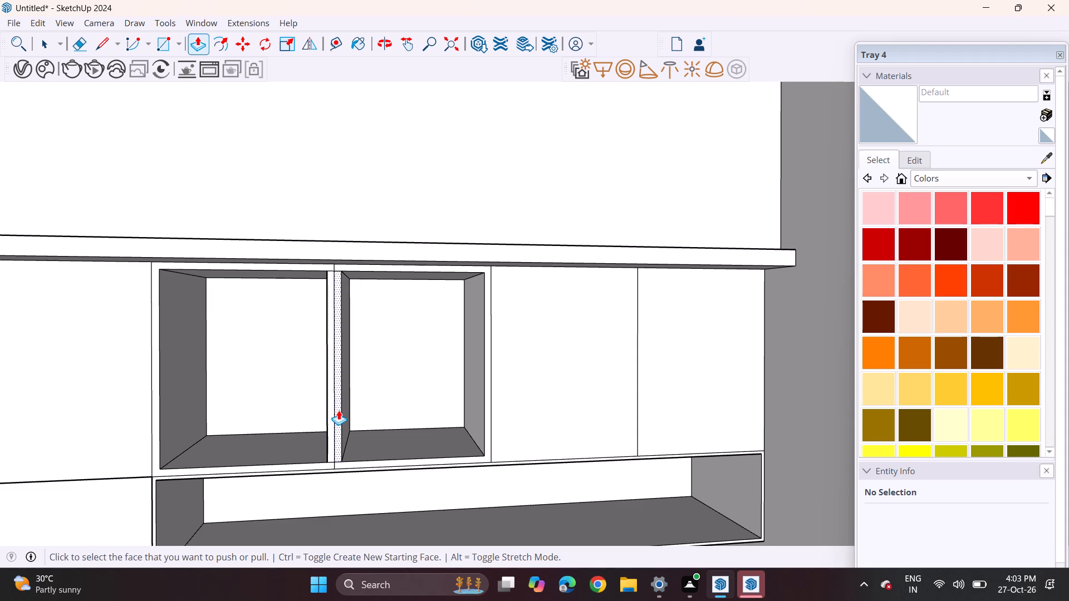
left_click(339, 410)
left_click(361, 376)
double_click(333, 398)
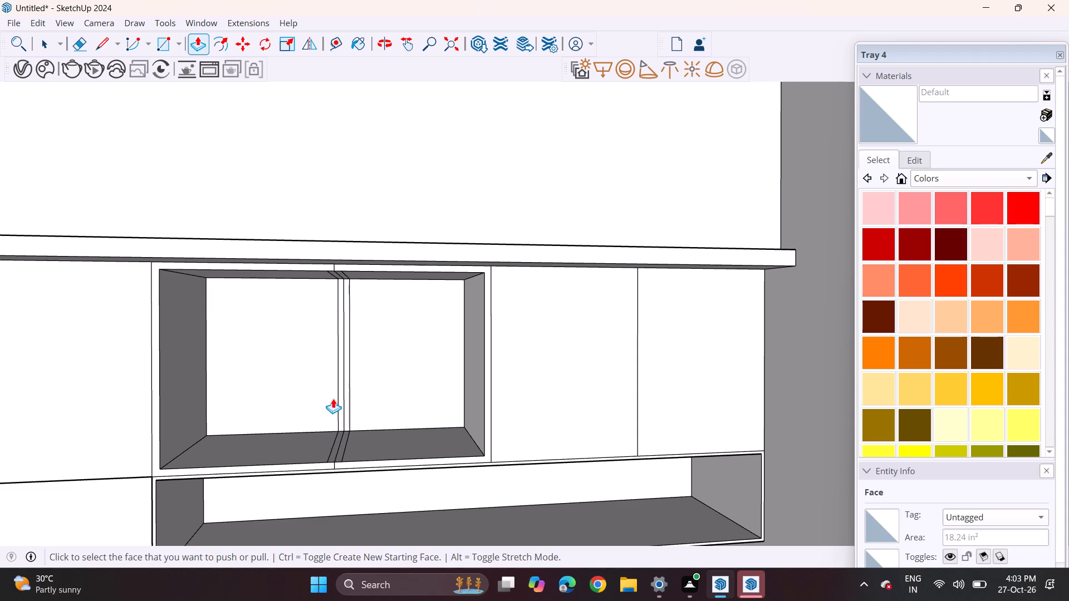
Erase the leftover divider edges on the merged niche's back and ceiling, and the seam in the frame above it.
left_click(80, 47)
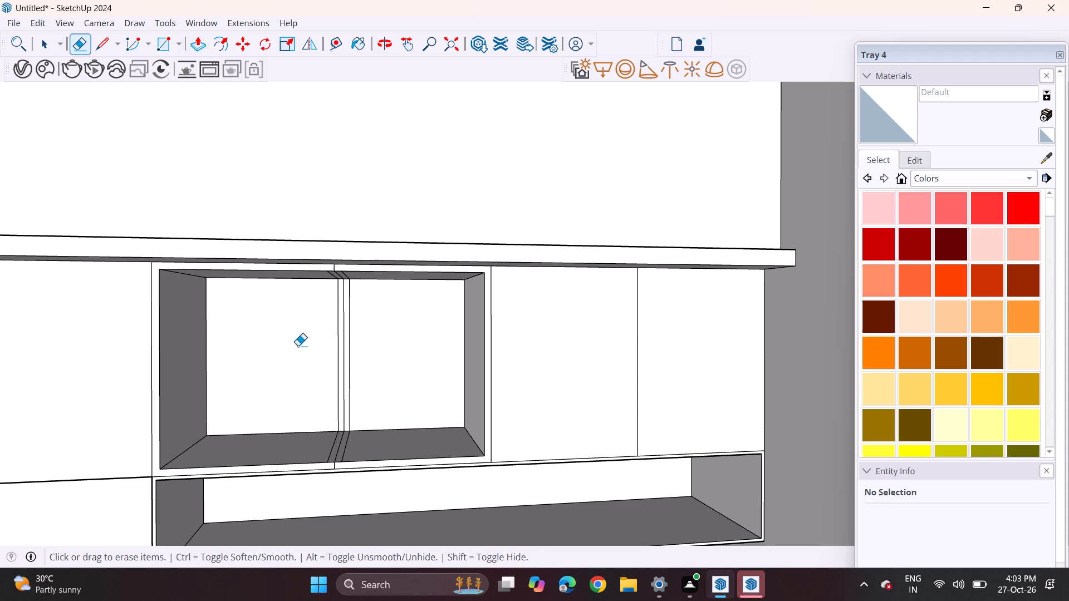
left_click_drag(298, 346, 337, 348)
left_click_drag(360, 338, 301, 346)
middle_click_drag(360, 326, 366, 249)
scroll(366, 238, "up", 1)
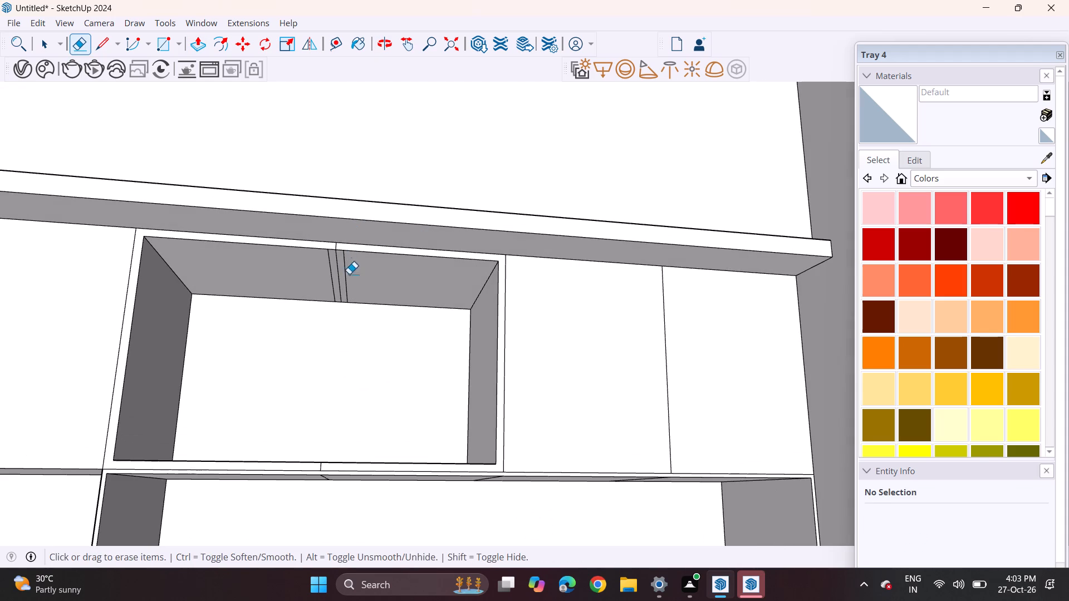
left_click_drag(349, 274, 315, 274)
scroll(337, 258, "up", 5)
left_click(336, 240)
scroll(335, 293, "down", 4)
scroll(325, 339, "up", 4)
Erase the leftover divider edges on the merged niche's floor and the seam in the frame below it.
middle_click_drag(323, 344, 327, 392)
scroll(331, 398, "down", 3)
middle_click_drag(335, 428, 328, 270, "shift")
scroll(328, 270, "up", 1, "shift")
middle_click_drag(334, 336, 341, 411)
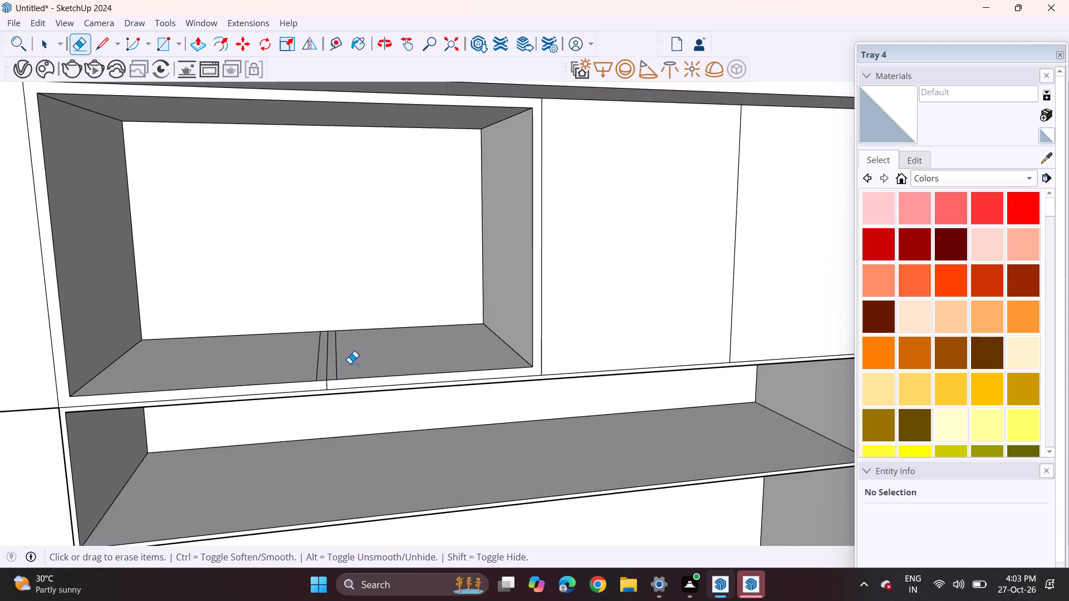
left_click_drag(352, 358, 327, 360)
scroll(323, 377, "down", 1)
scroll(325, 377, "up", 2)
left_click(316, 360)
scroll(338, 373, "up", 5)
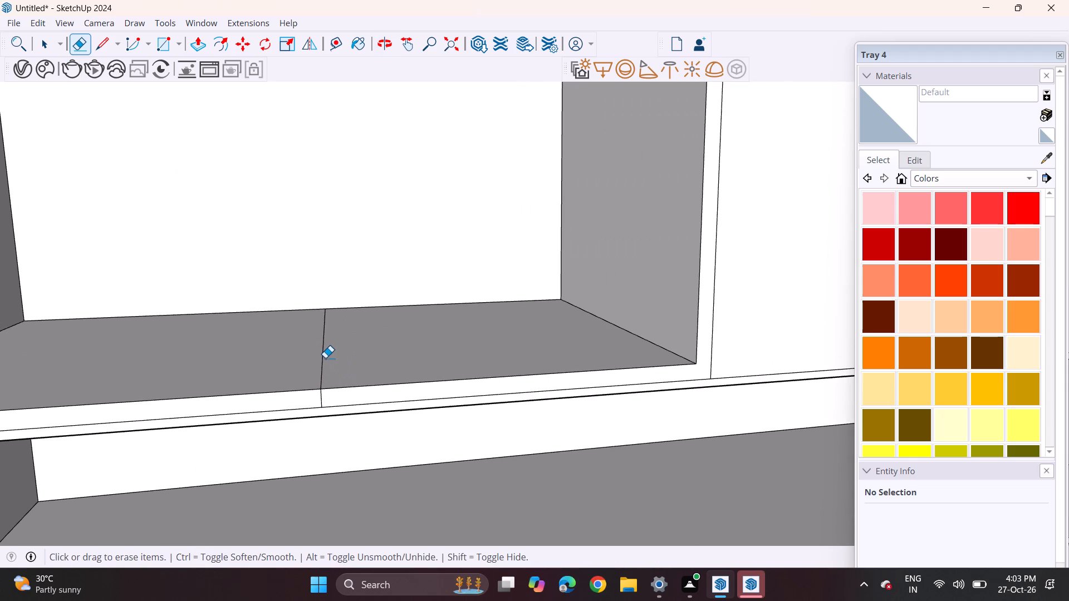
left_click(325, 358)
left_click(324, 367)
left_click_drag(320, 399, 330, 400)
Copy the vertical edge between the two remaining closed cabinet fronts sideways by 0.3, toward the side wall.
scroll(305, 380, "down", 6)
middle_click_drag(312, 383, 286, 280)
scroll(286, 280, "up", 1)
scroll(279, 279, "down", 5)
scroll(308, 326, "down", 2)
middle_click_drag(303, 333, 403, 368, "shift")
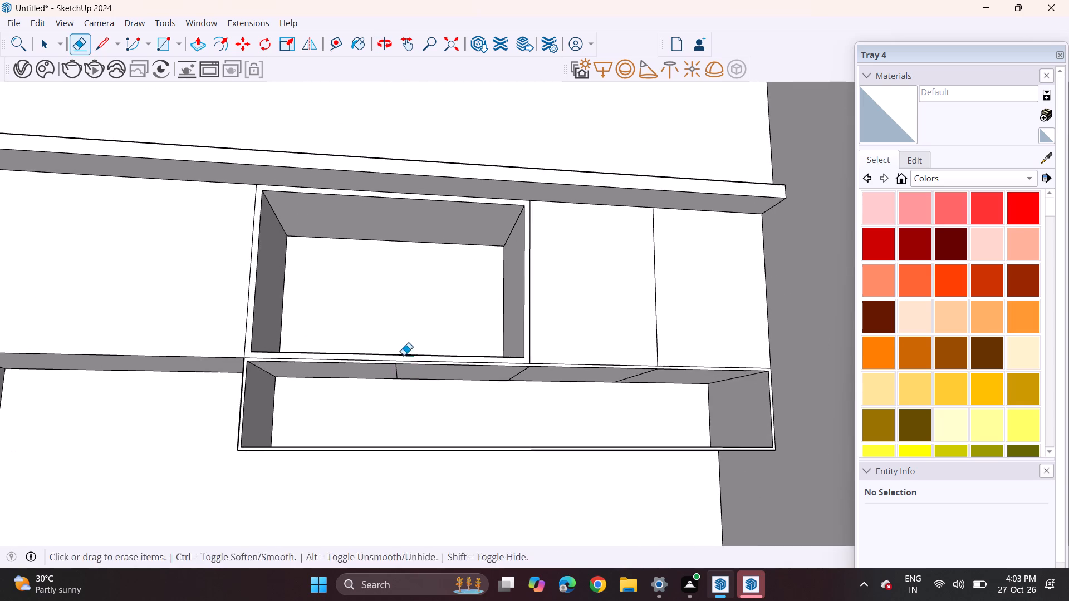
middle_click_drag(403, 361, 405, 380)
key("space")
left_click(656, 357)
scroll(650, 338, "up", 1)
scroll(650, 338, "down", 1)
scroll(650, 338, "up", 3)
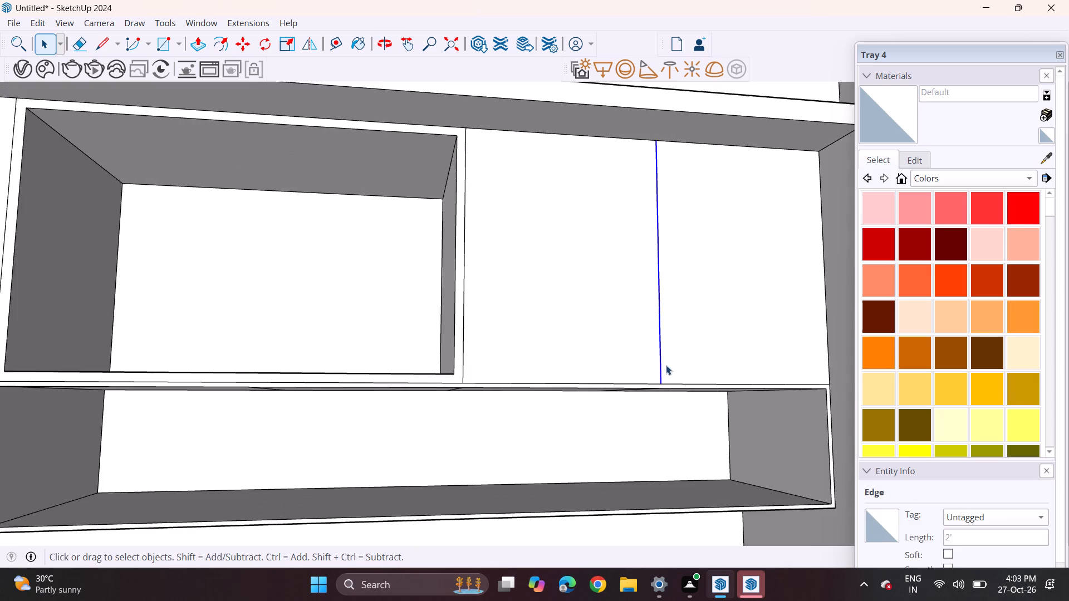
scroll(666, 365, "up", 7)
scroll(673, 384, "down", 1)
scroll(673, 384, "up", 4)
key("m")
left_click(649, 398)
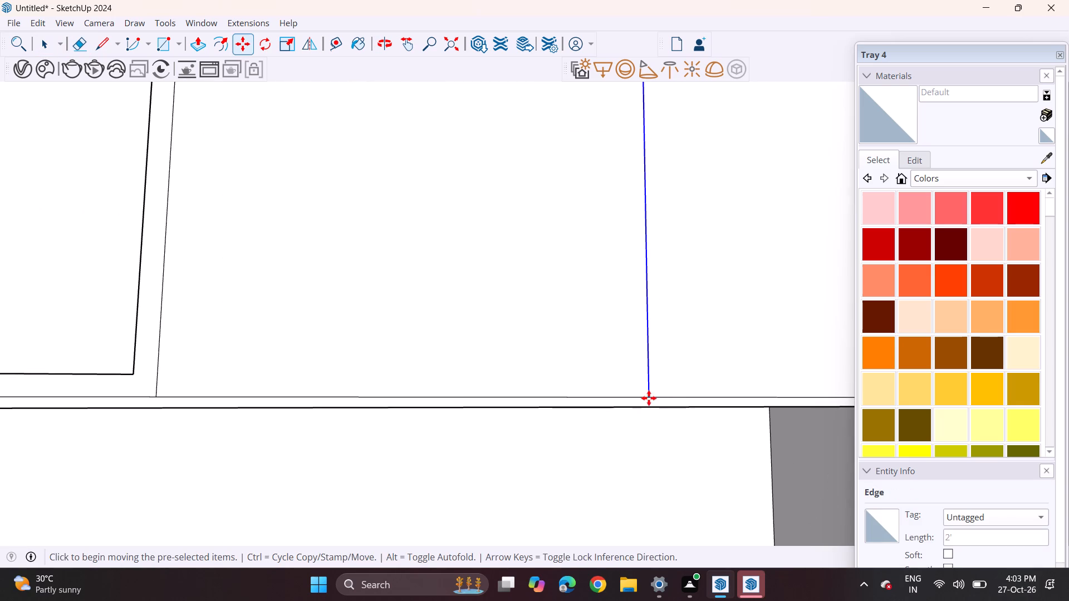
type("0.3")
key("Return")
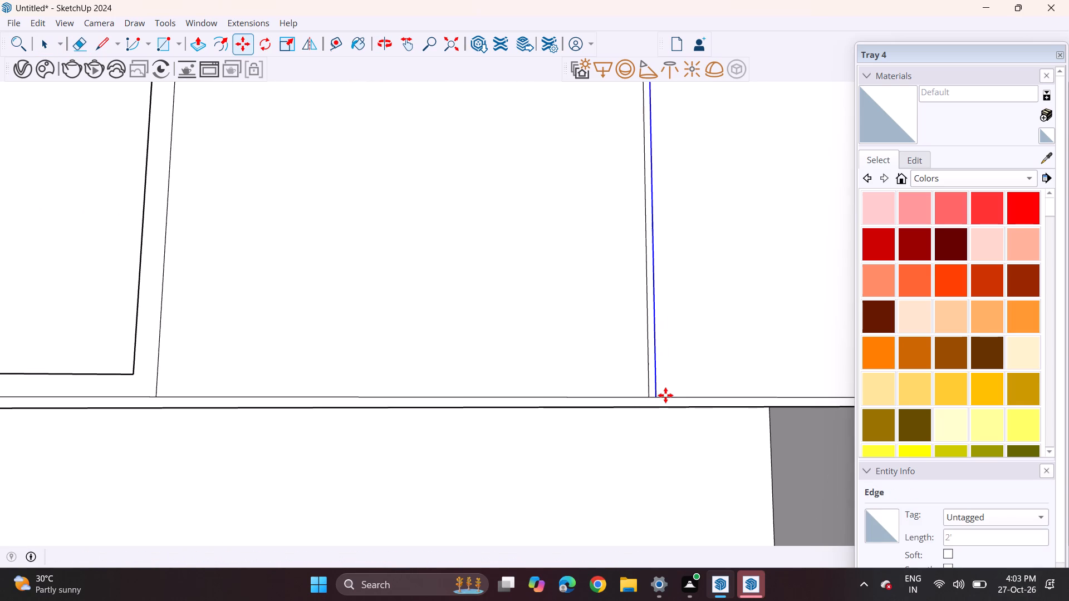
Draw a slanted line on the left lower box's side facing the middle bay, from its top front corner to the bottom edge.
scroll(646, 388, "down", 13)
scroll(569, 361, "up", 1)
scroll(566, 360, "down", 2)
middle_click_drag(437, 365, 631, 364, "shift")
middle_click_drag(598, 370, 516, 421)
scroll(594, 372, "up", 1)
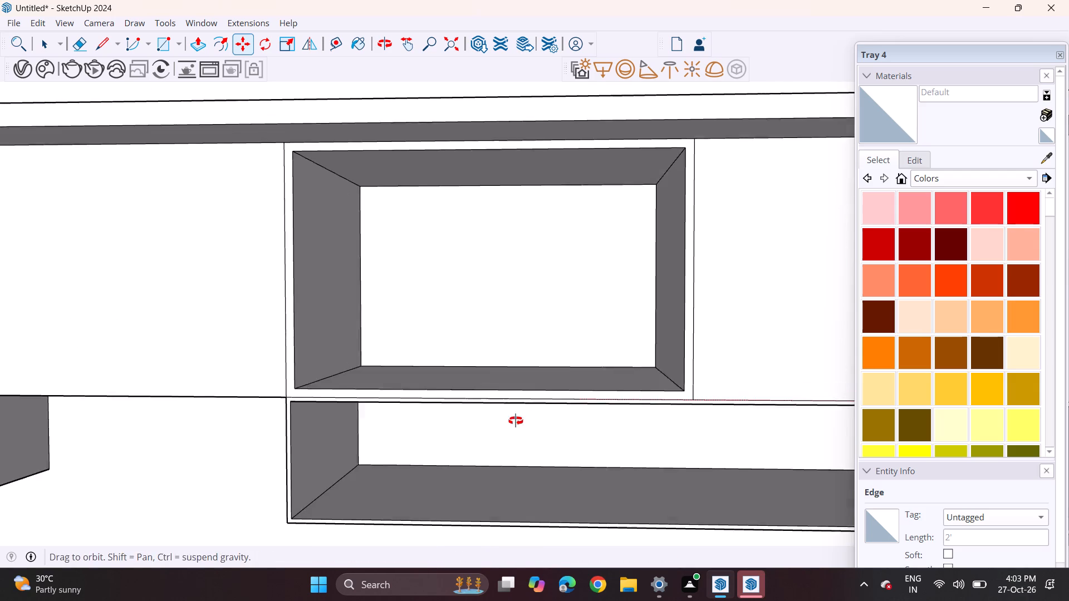
middle_click_drag(516, 421, 512, 421)
middle_click_drag(308, 407, 735, 410, "shift")
middle_click_drag(406, 366, 364, 373, "shift")
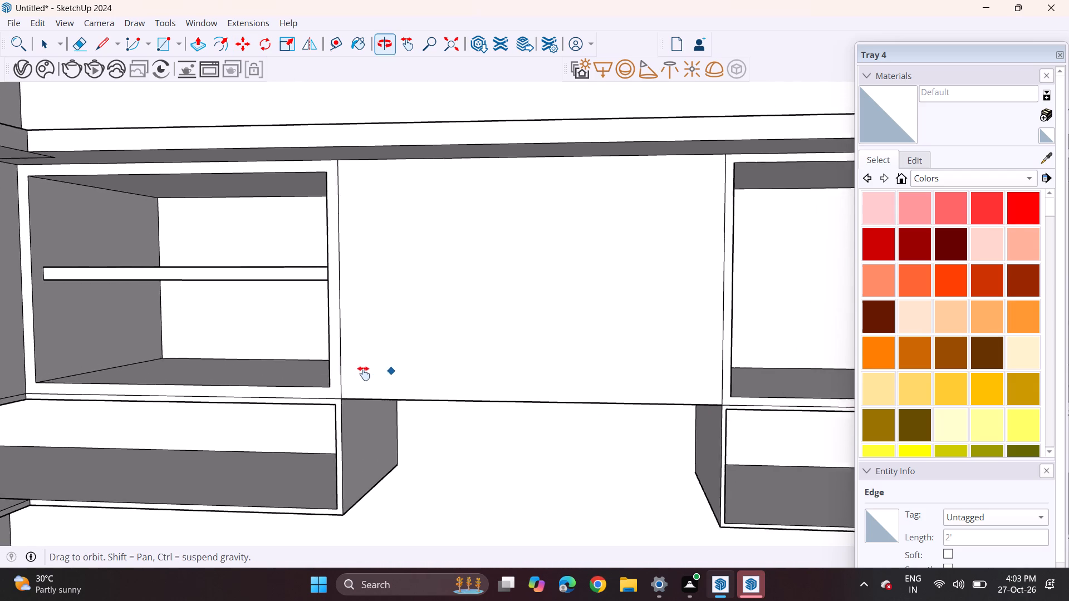
middle_click_drag(364, 373, 293, 385, "shift")
scroll(303, 394, "down", 2)
middle_click_drag(288, 433, 330, 397, "shift")
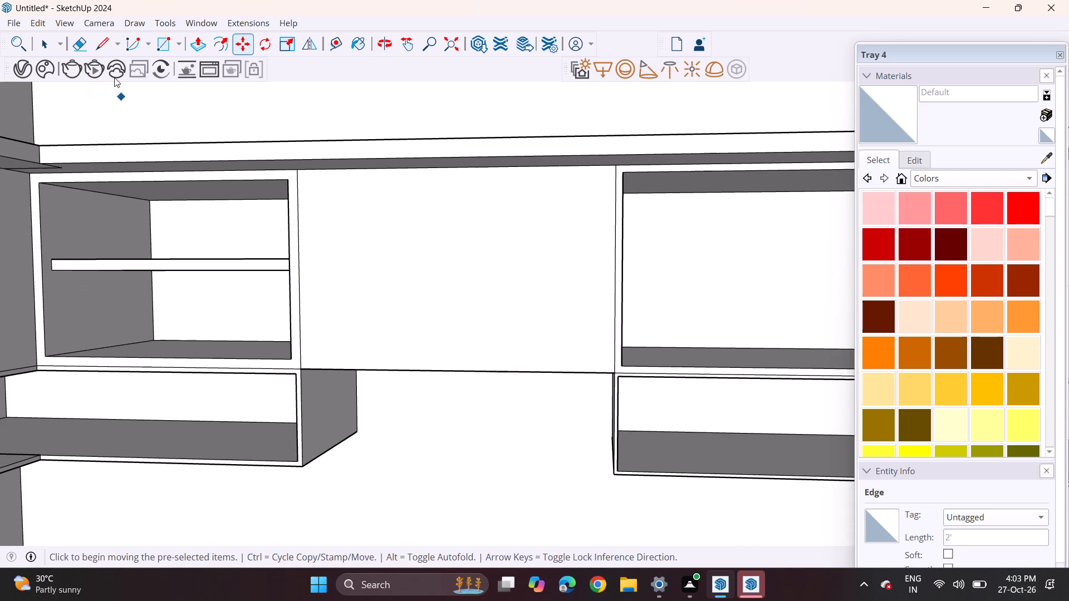
left_click(107, 49)
scroll(371, 398, "up", 2)
middle_click_drag(371, 398, 261, 387)
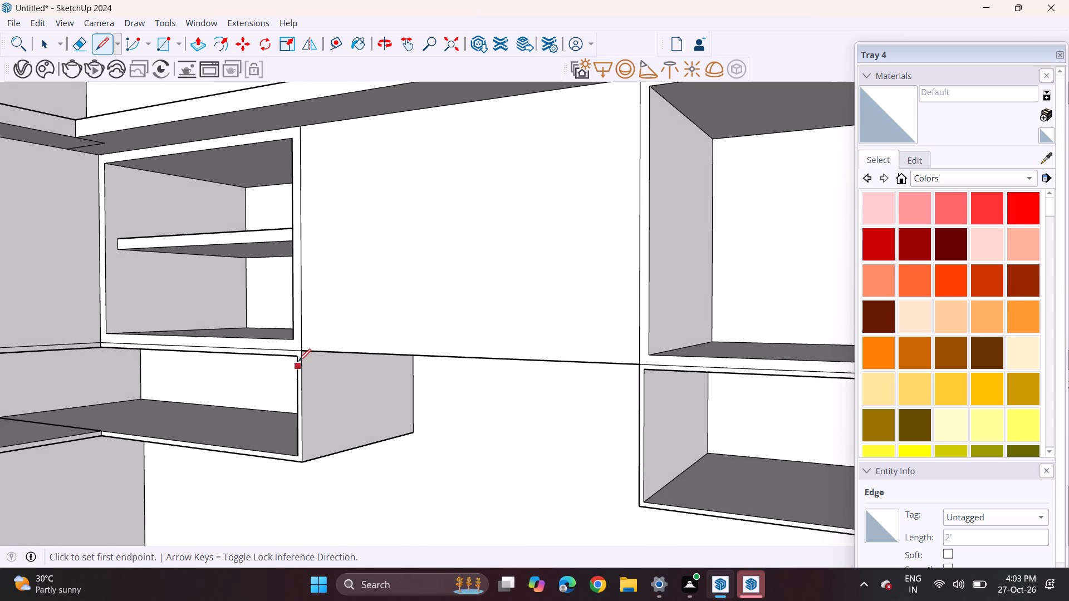
left_click(303, 354)
left_click(347, 454)
Draw a line just above the left lower box's bottom edge, across its front frame and along the side to the slanted line.
scroll(302, 457, "up", 10)
left_click(287, 454)
left_click(304, 457)
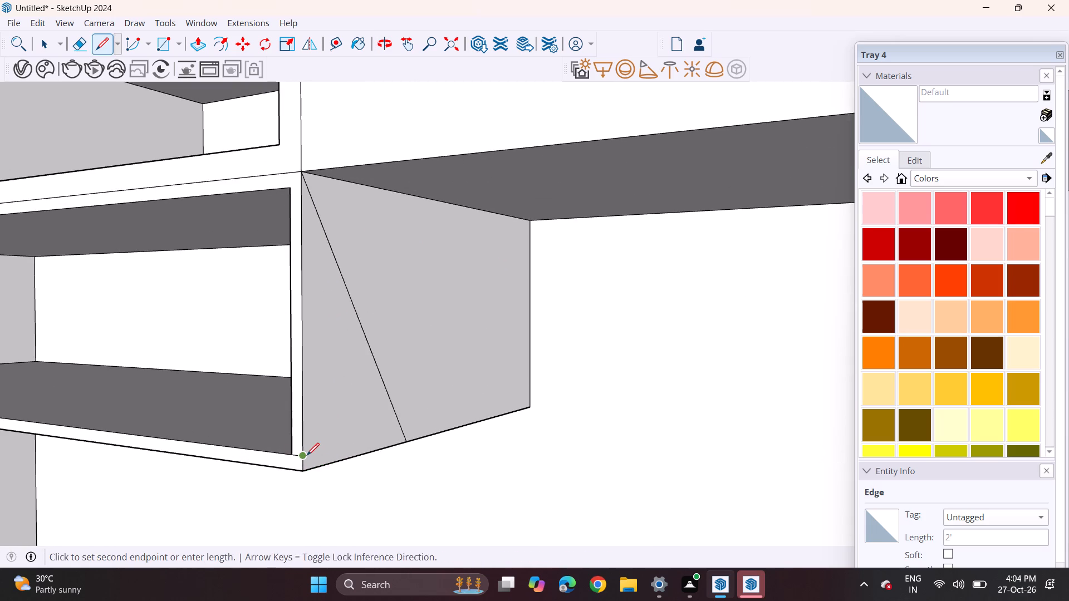
left_click(307, 455)
left_click(404, 431)
scroll(323, 371, "down", 5)
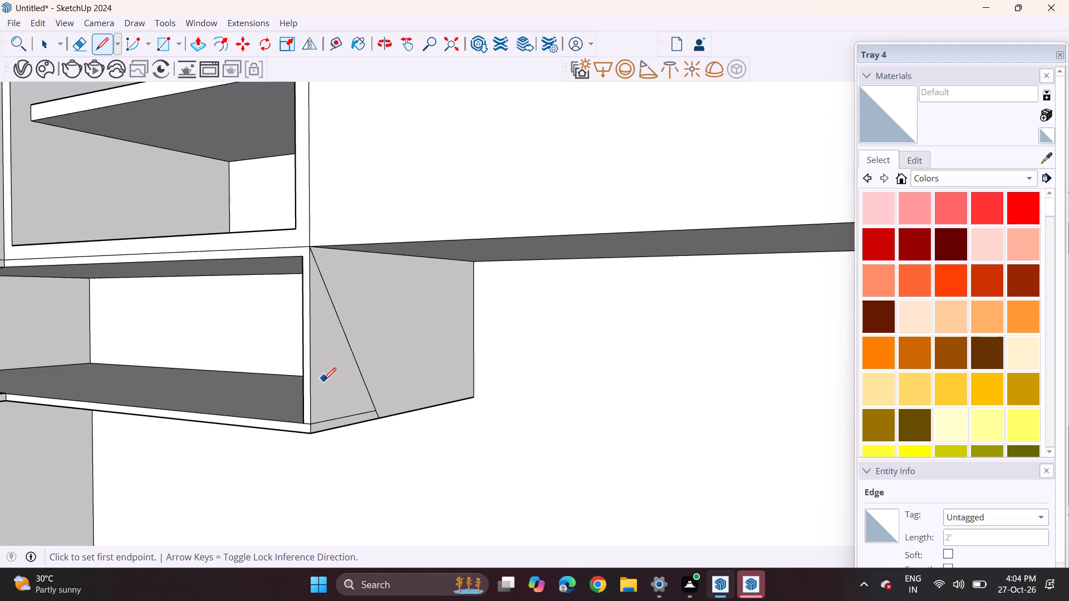
Draw a line from the slanted line's lower end across the bay to the opposite box, and up to its top front corner.
middle_click_drag(450, 403, 276, 405)
middle_click_drag(263, 401, 368, 405)
left_click(146, 436)
scroll(450, 428, "up", 1)
middle_click_drag(440, 427, 274, 407, "shift")
middle_click_drag(342, 423, 385, 423)
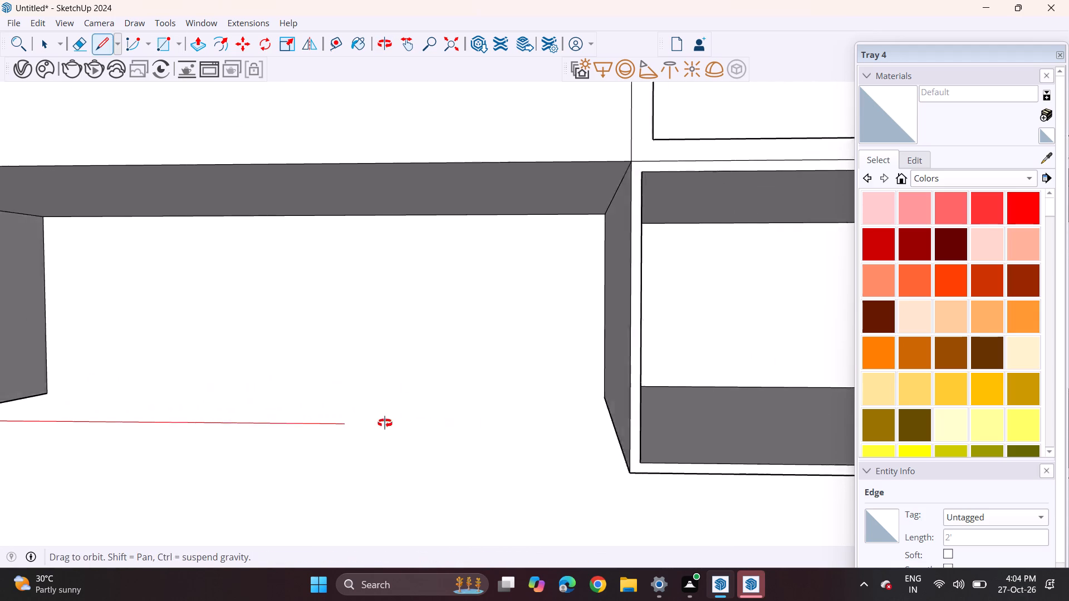
middle_click_drag(385, 423, 458, 423)
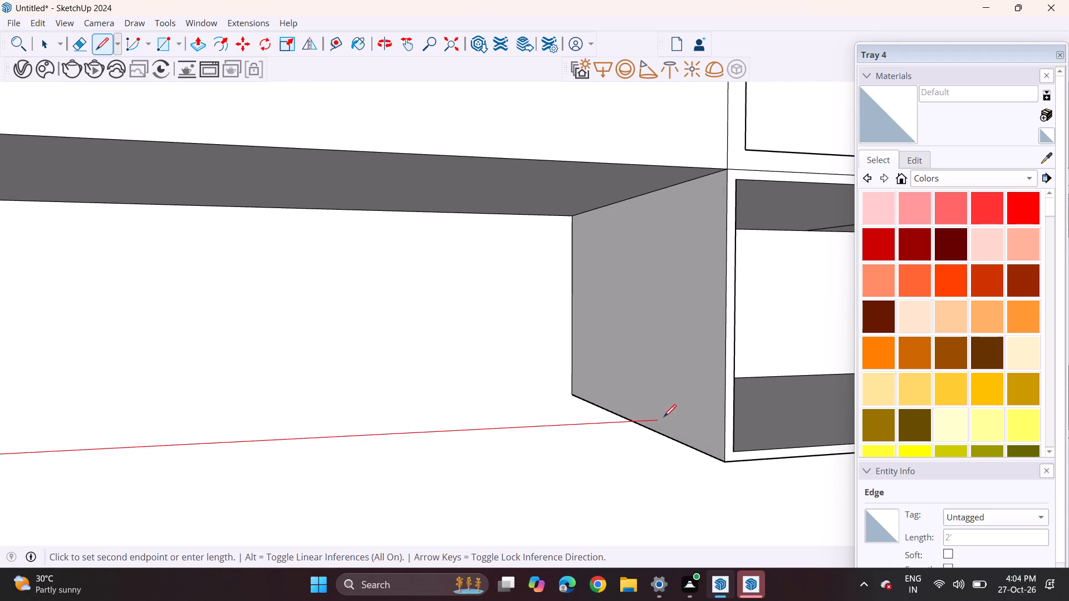
left_click(664, 417)
left_click(652, 421)
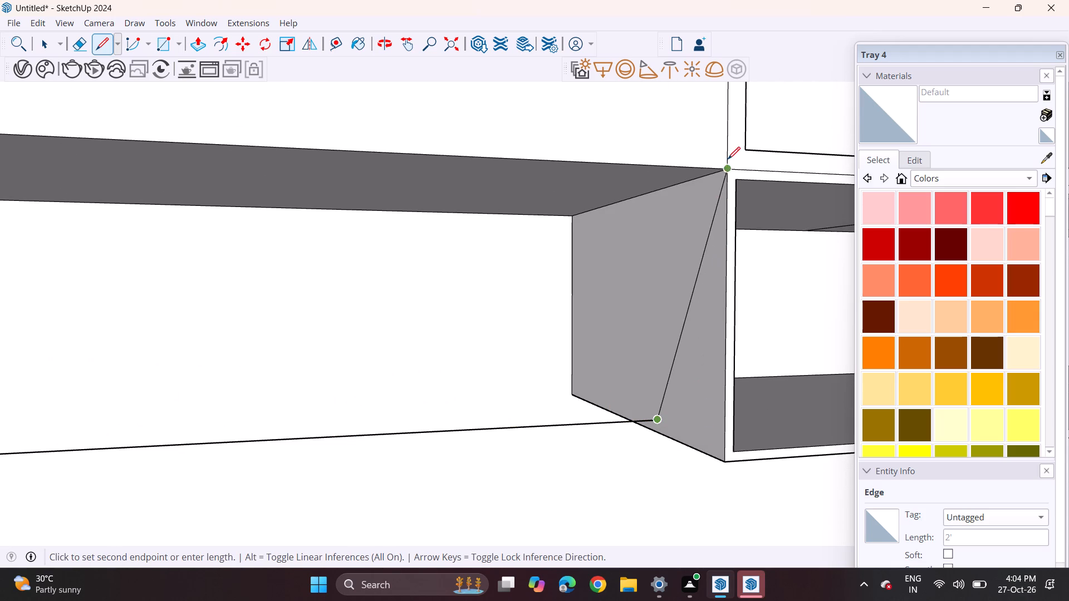
left_click(728, 174)
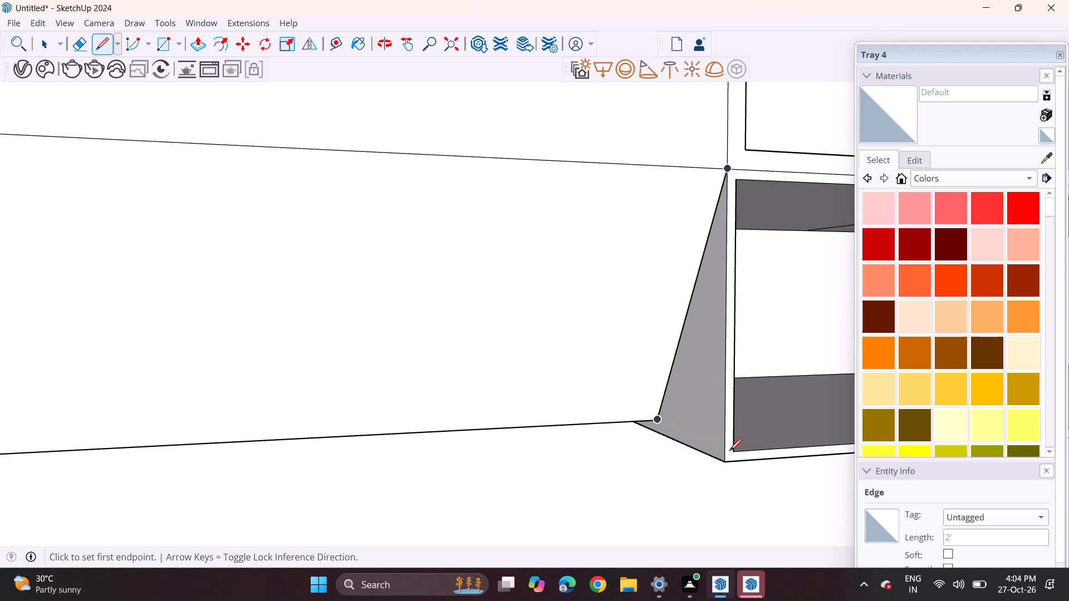
Draw a short line across the right lower box's front frame, level with the opening's bottom inner corner.
left_click(733, 451)
left_click(726, 453)
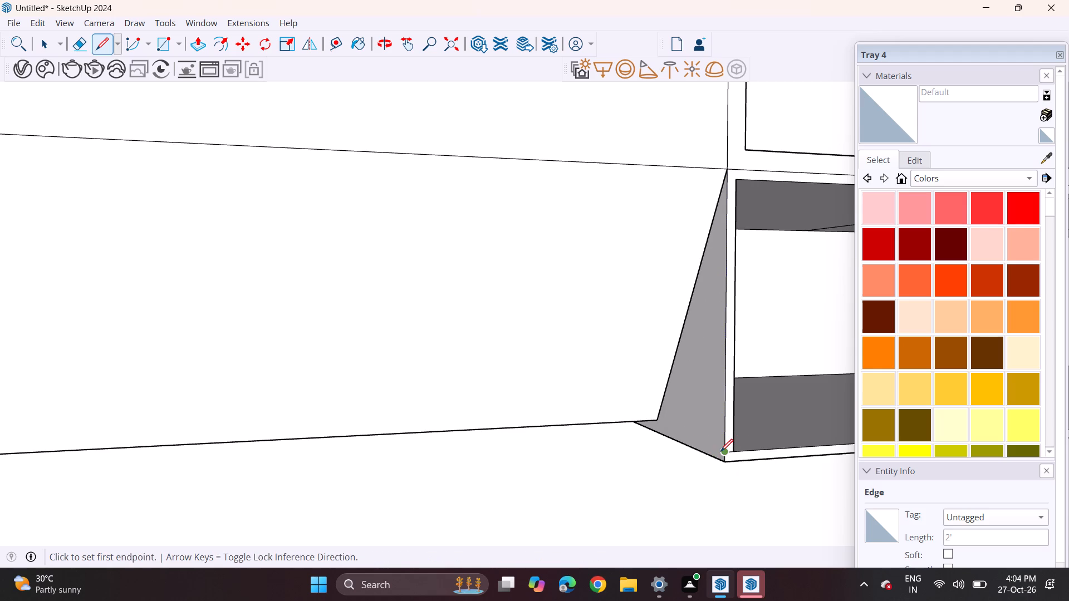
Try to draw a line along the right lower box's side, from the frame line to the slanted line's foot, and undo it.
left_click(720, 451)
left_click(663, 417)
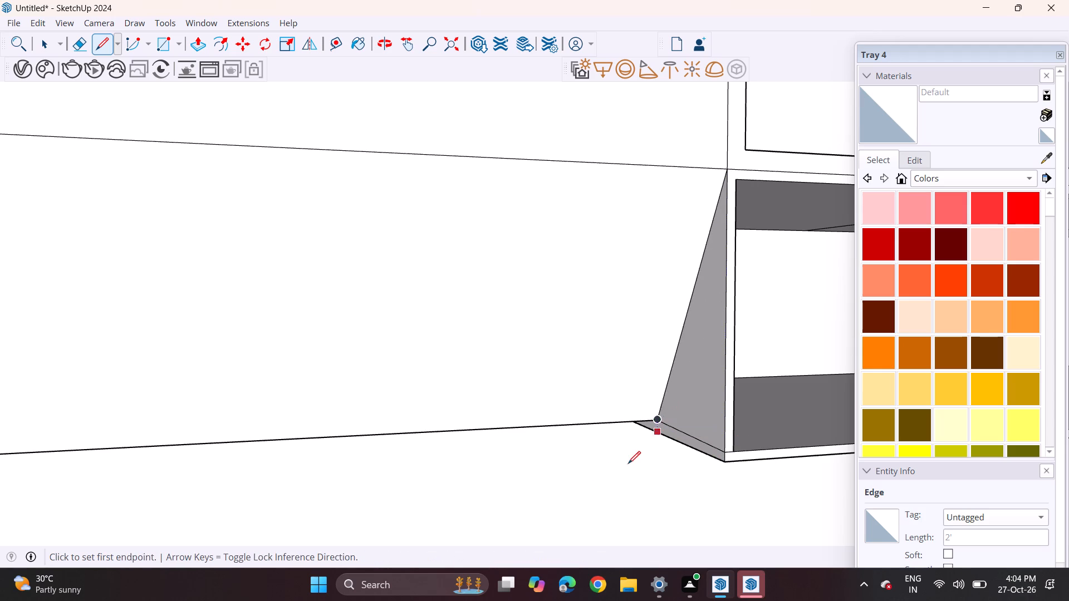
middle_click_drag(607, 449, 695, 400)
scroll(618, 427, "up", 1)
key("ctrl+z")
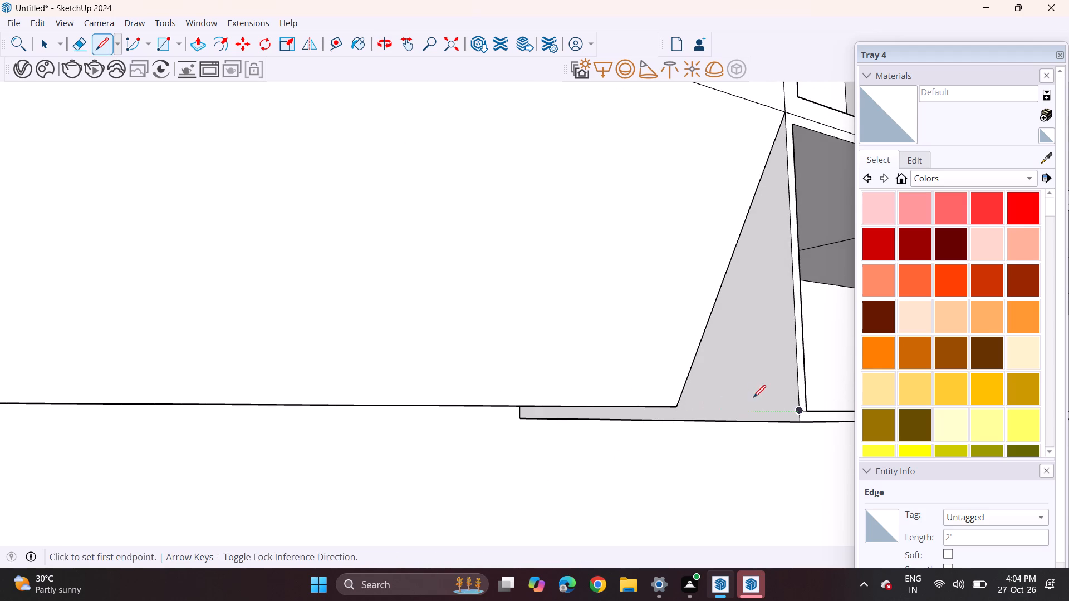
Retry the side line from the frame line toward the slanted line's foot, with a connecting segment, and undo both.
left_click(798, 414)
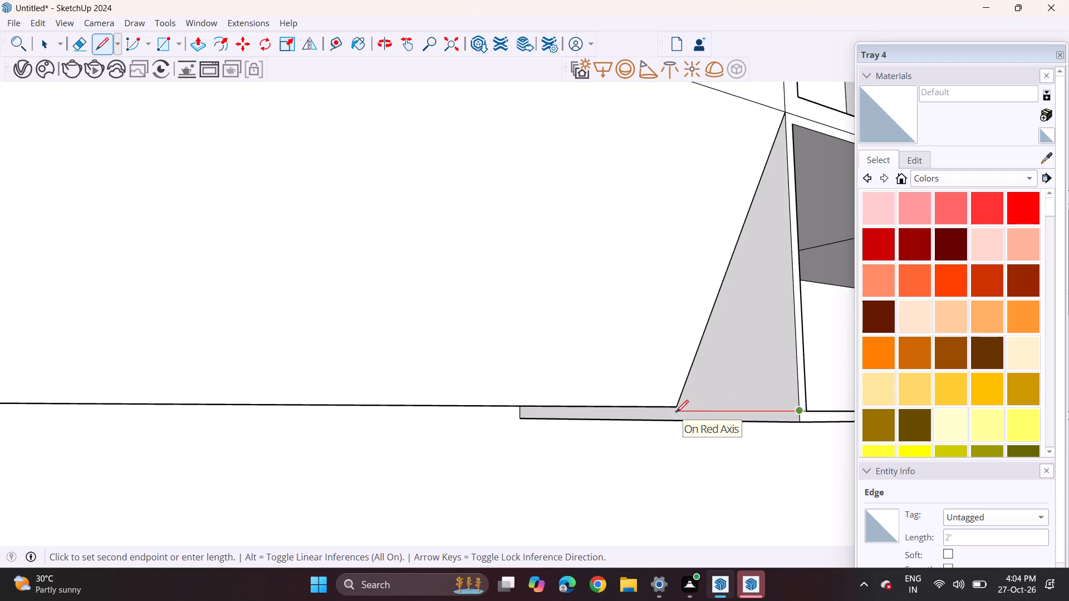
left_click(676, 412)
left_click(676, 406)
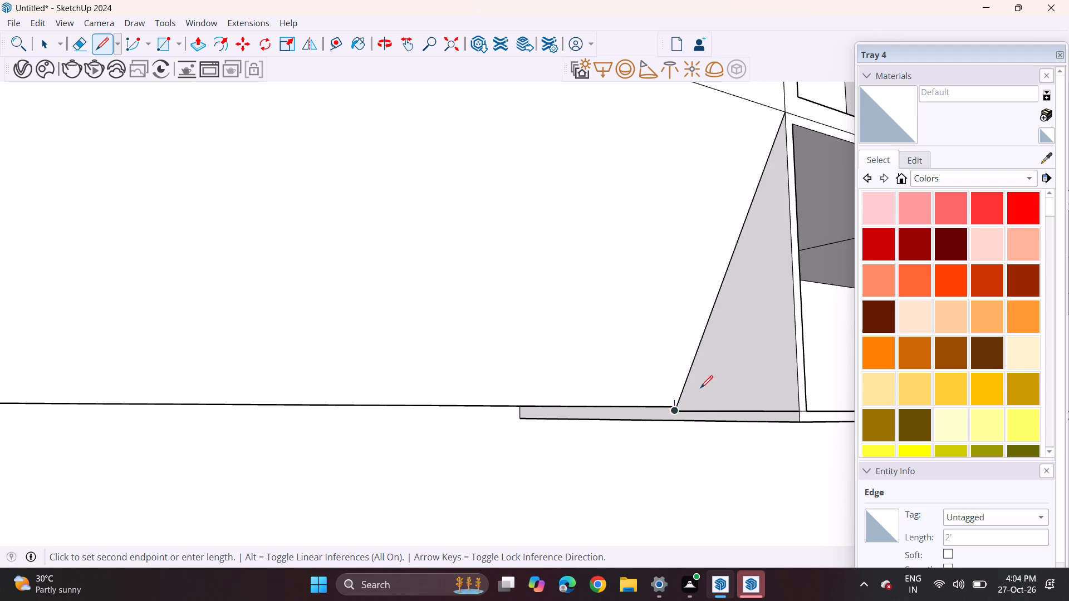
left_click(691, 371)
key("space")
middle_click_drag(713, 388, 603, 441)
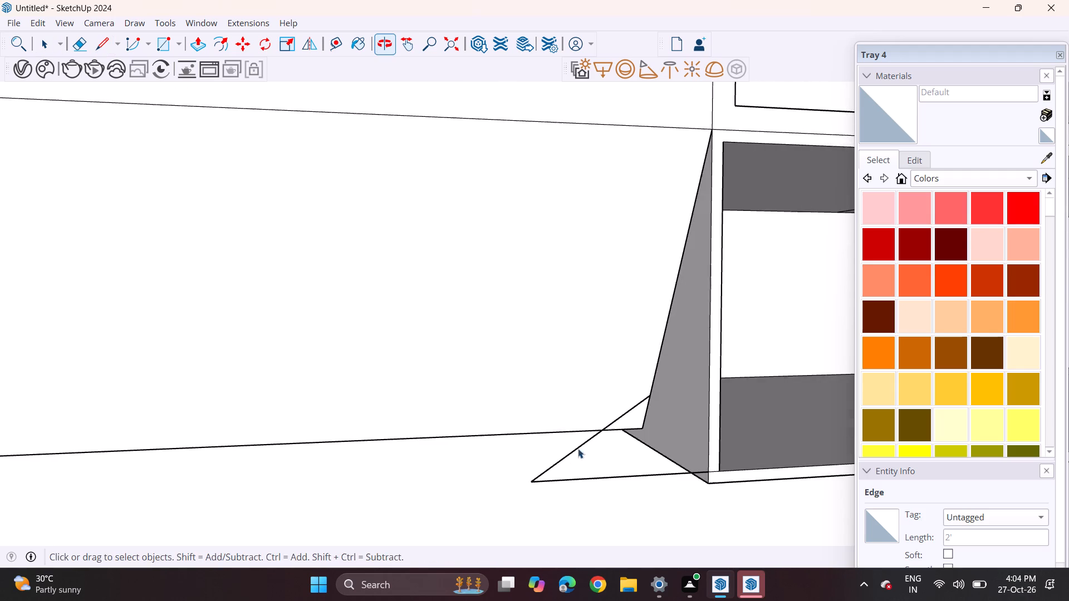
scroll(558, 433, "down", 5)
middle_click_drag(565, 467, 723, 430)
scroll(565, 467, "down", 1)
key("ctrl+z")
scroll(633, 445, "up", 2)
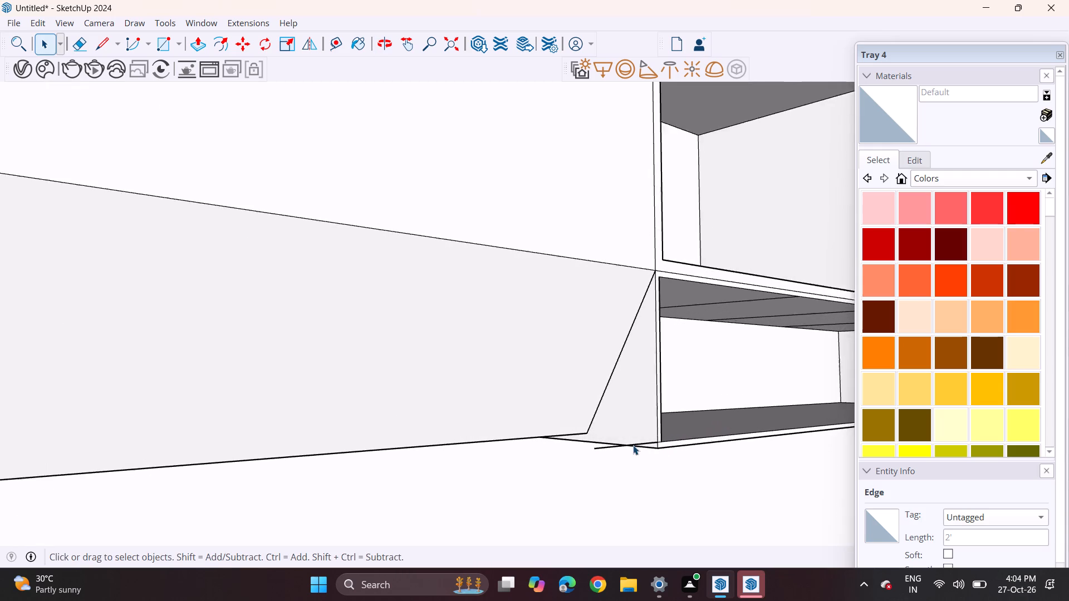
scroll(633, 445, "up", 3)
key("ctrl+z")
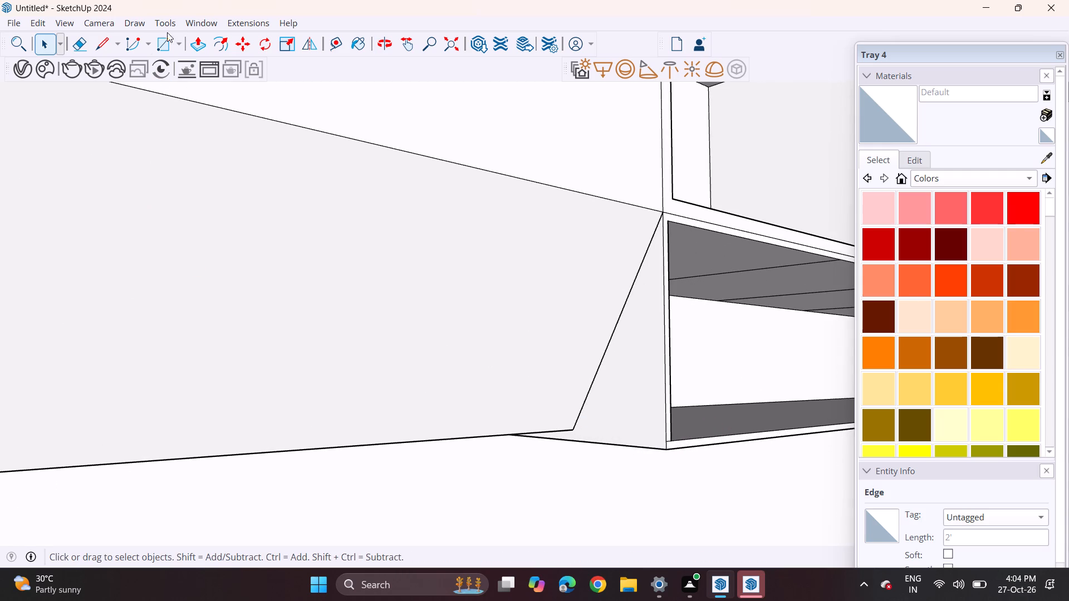
Draw a line along the right lower box's side, from the frame line to below the slanted line, and join it to that line's lower end.
left_click(102, 46)
left_click(666, 445)
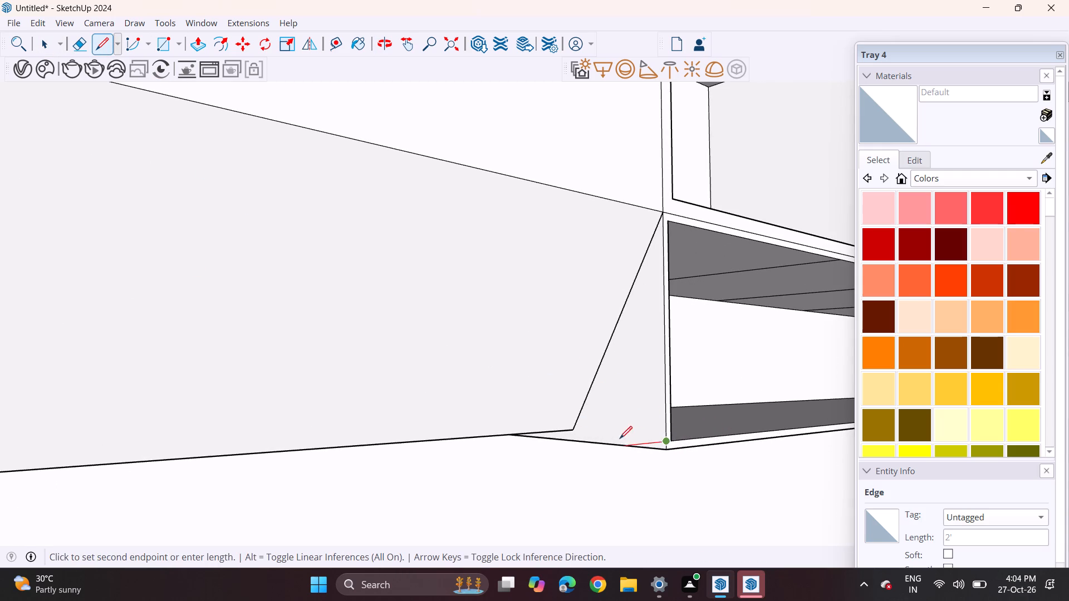
scroll(564, 445, "up", 4)
left_click(584, 423)
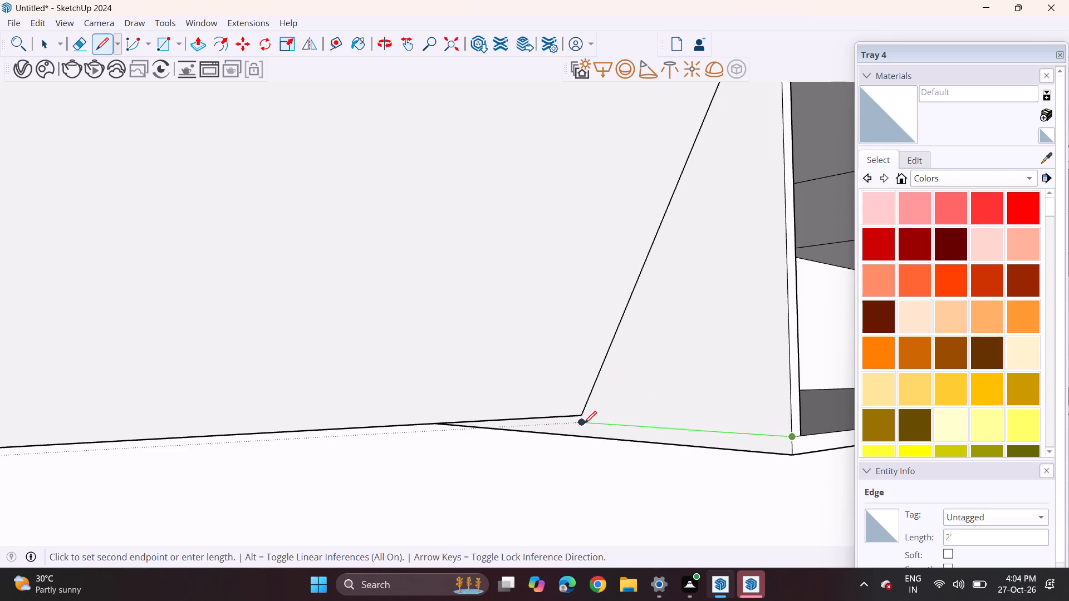
scroll(576, 426, "up", 1)
scroll(576, 426, "down", 1)
scroll(576, 426, "up", 11)
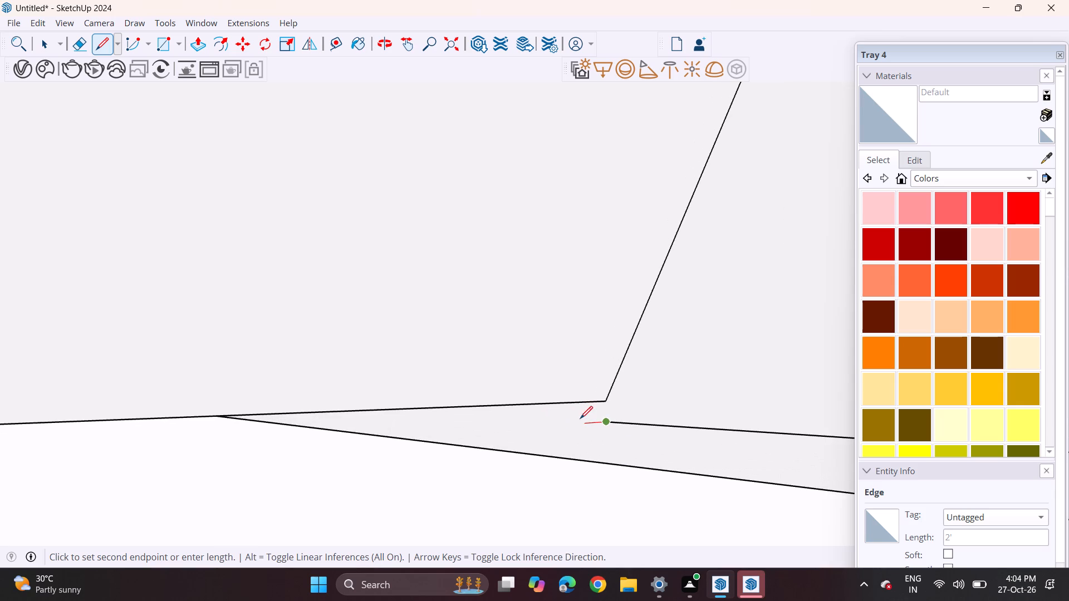
middle_click_drag(601, 417, 759, 379)
scroll(723, 385, "up", 1)
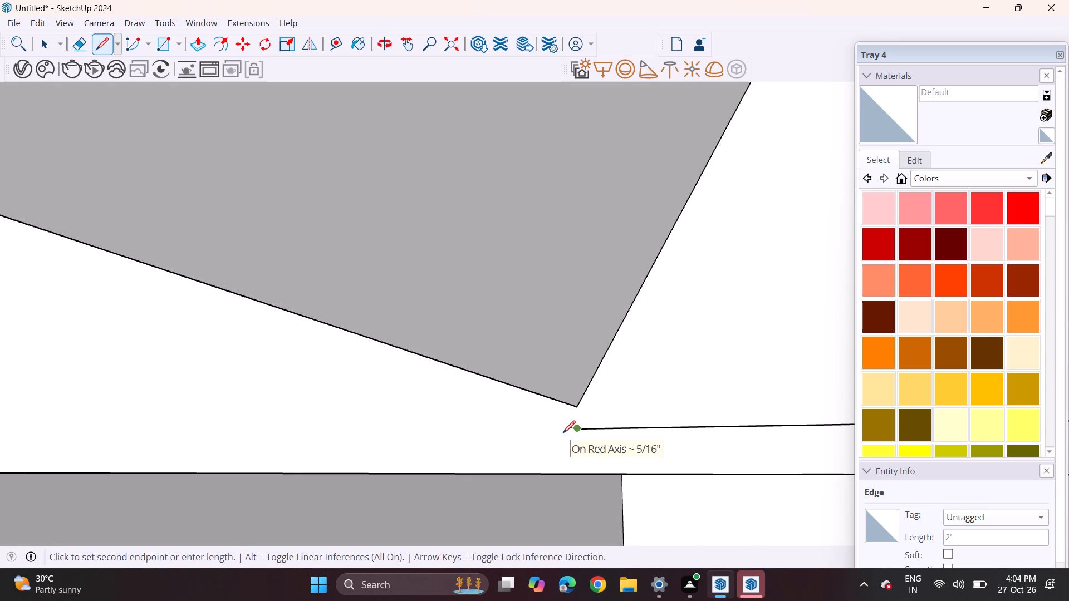
left_click(582, 402)
scroll(615, 415, "up", 2)
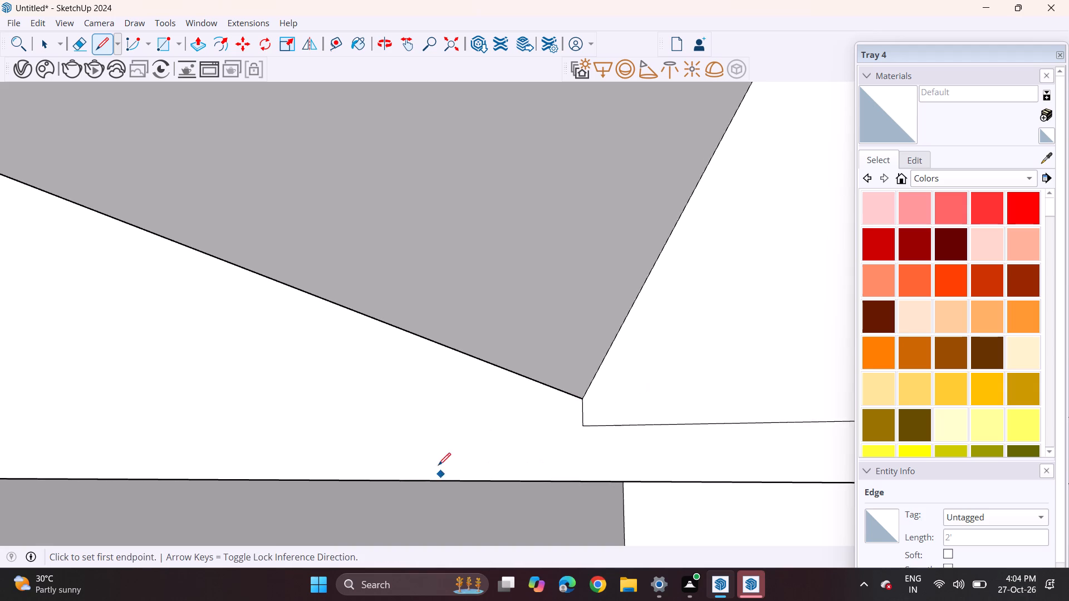
Erase the bottom line spanning the middle bay between the two lower boxes to remove the slanted face.
middle_click_drag(474, 428, 298, 451)
scroll(296, 451, "up", 1)
scroll(282, 423, "down", 12)
middle_click_drag(320, 416, 466, 399, "shift")
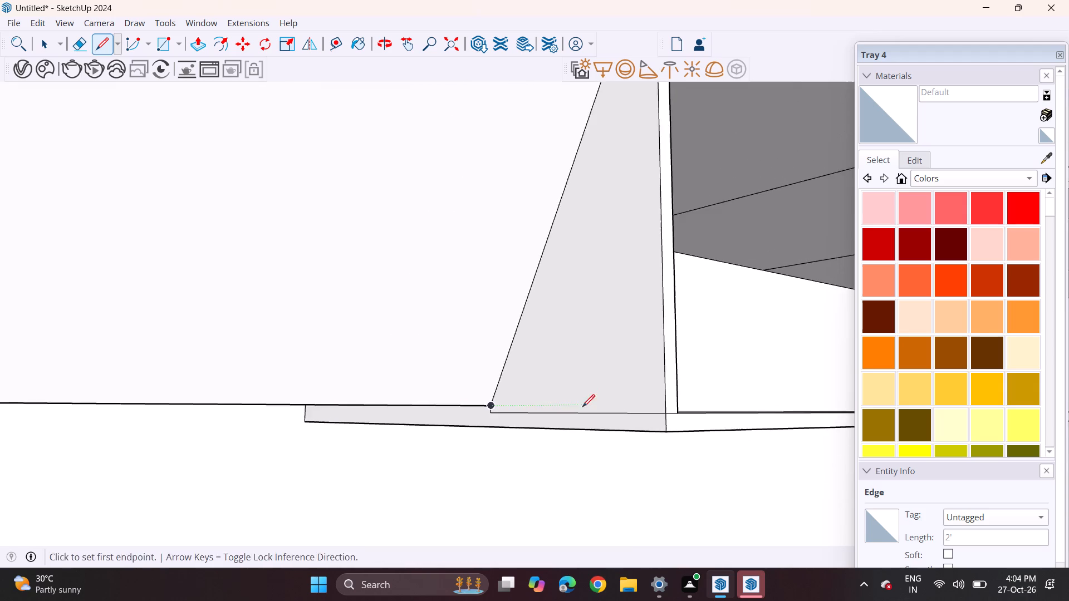
middle_click_drag(568, 407, 369, 364)
middle_click_drag(261, 337, 542, 354)
scroll(456, 344, "up", 1)
scroll(410, 336, "down", 2)
scroll(410, 336, "up", 2)
scroll(408, 335, "down", 1)
scroll(248, 235, "up", 1)
scroll(219, 189, "down", 1)
scroll(219, 189, "up", 1)
scroll(217, 189, "down", 5)
scroll(213, 181, "up", 1)
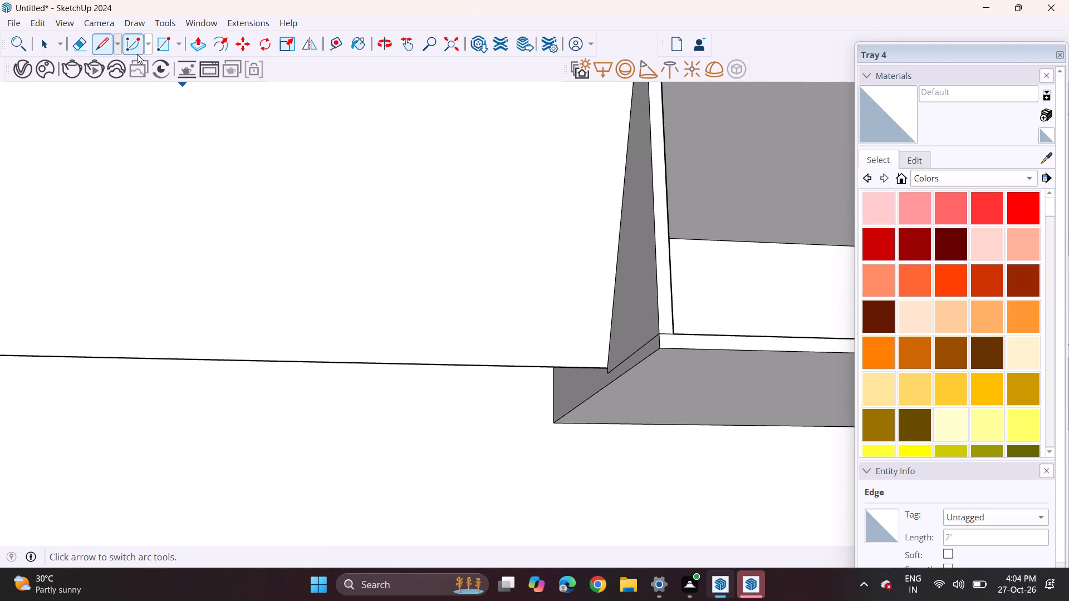
left_click(77, 48)
middle_click_drag(267, 259, 339, 275)
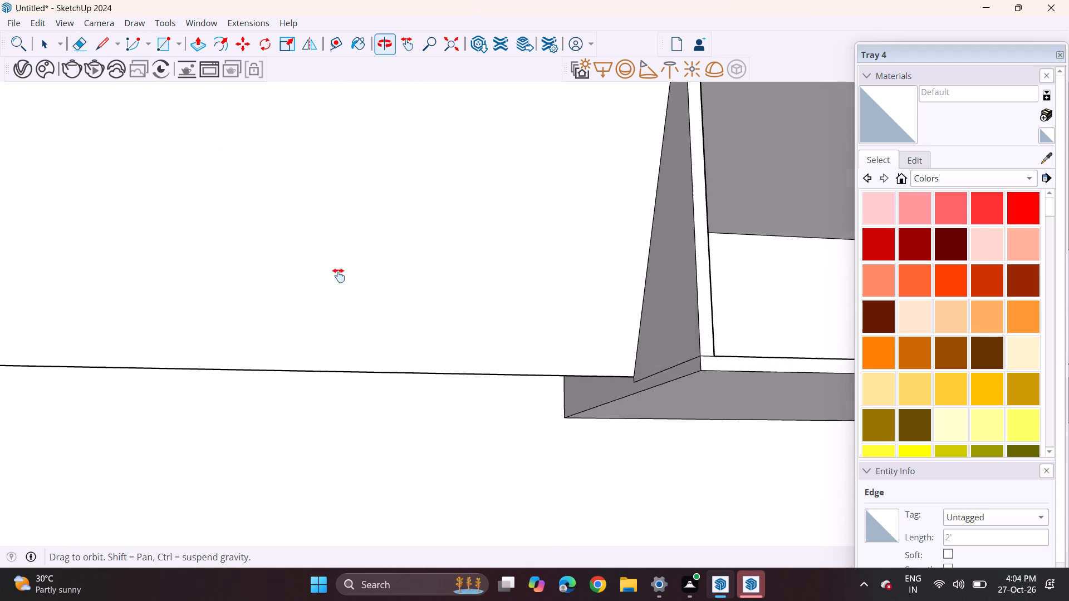
middle_click_drag(339, 275, 436, 275)
left_click_drag(308, 354, 303, 381)
scroll(317, 358, "down", 9)
middle_click_drag(316, 356, 428, 339, "shift")
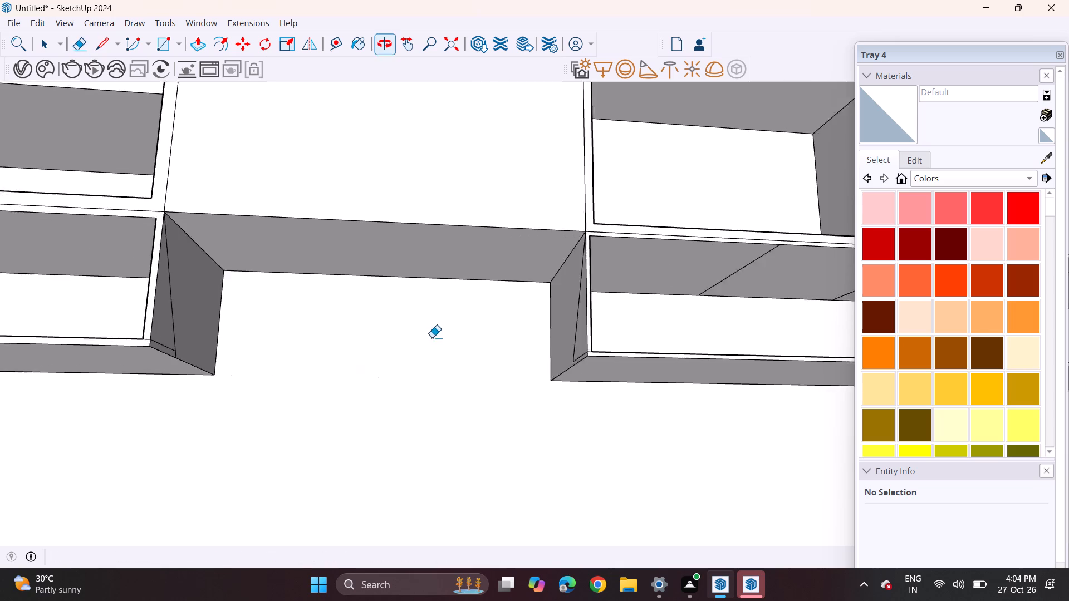
Push the triangular front part of the left lower box's side through the panel thickness and erase its leftover vertical front edge.
middle_click_drag(399, 340, 353, 413)
scroll(211, 343, "up", 4)
left_click(199, 48)
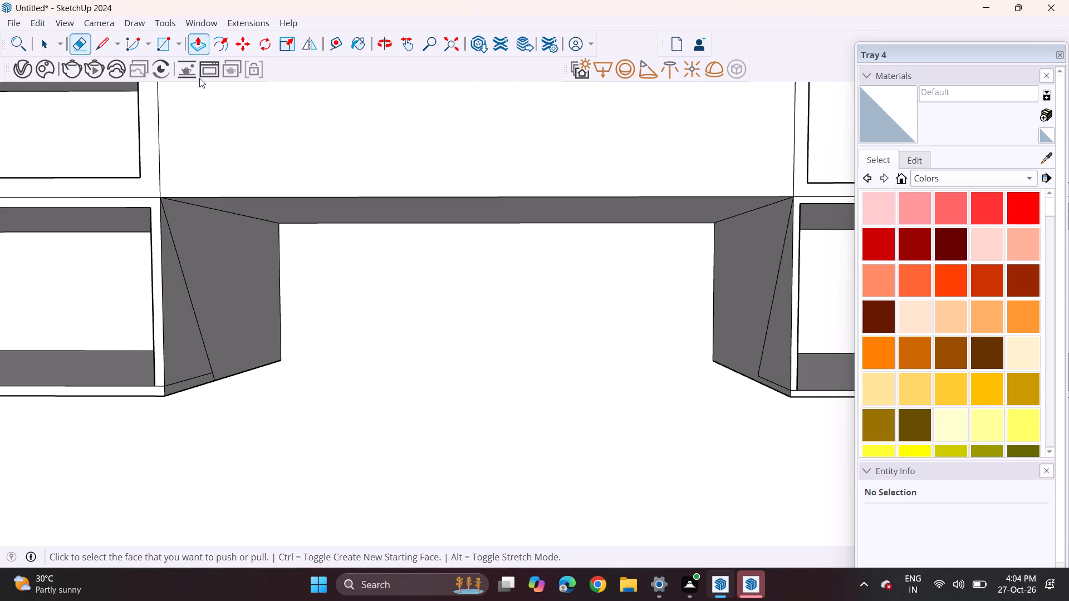
left_click(192, 344)
left_click(94, 348)
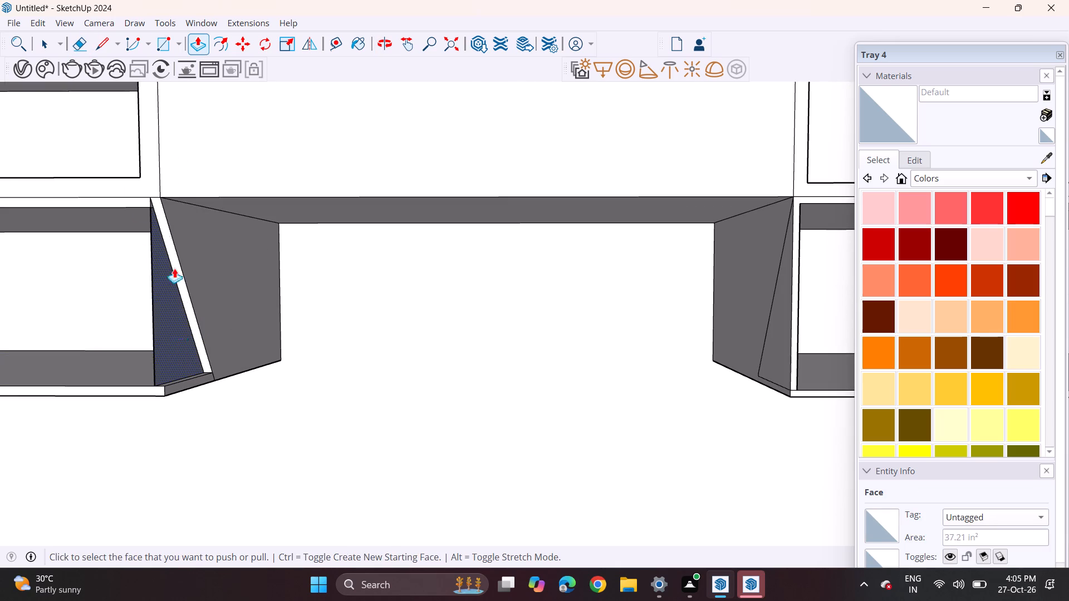
left_click(79, 45)
left_click(154, 349)
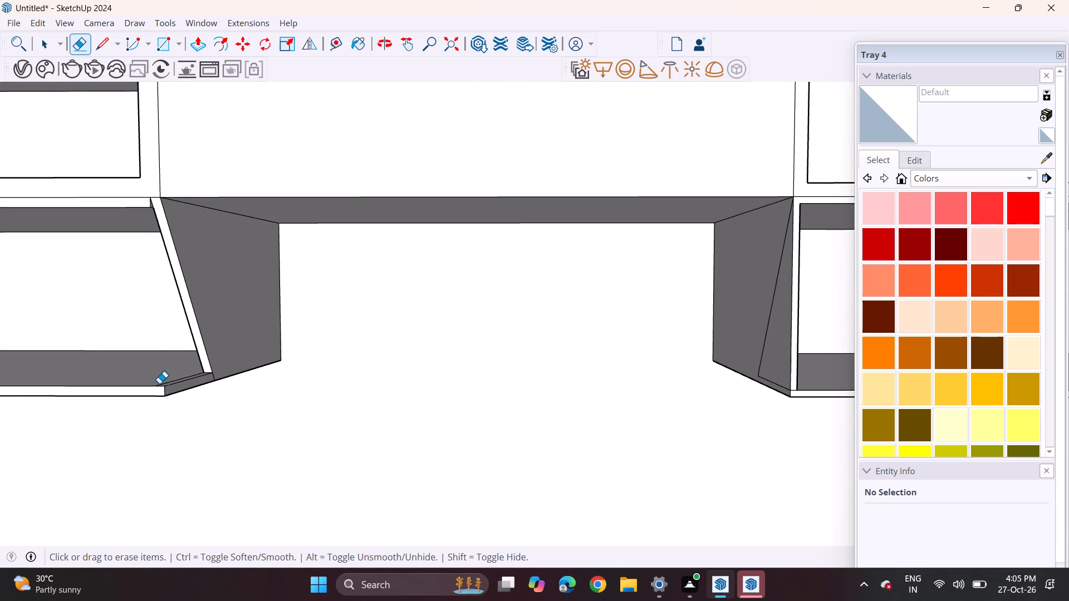
Push the protruding end of the left lower box's bottom board back to the side ledge, making its front flush with the slanted edge's foot.
middle_click_drag(162, 388, 187, 384)
scroll(202, 390, "down", 6)
middle_click_drag(232, 395, 385, 366, "shift")
middle_click_drag(414, 362, 276, 400)
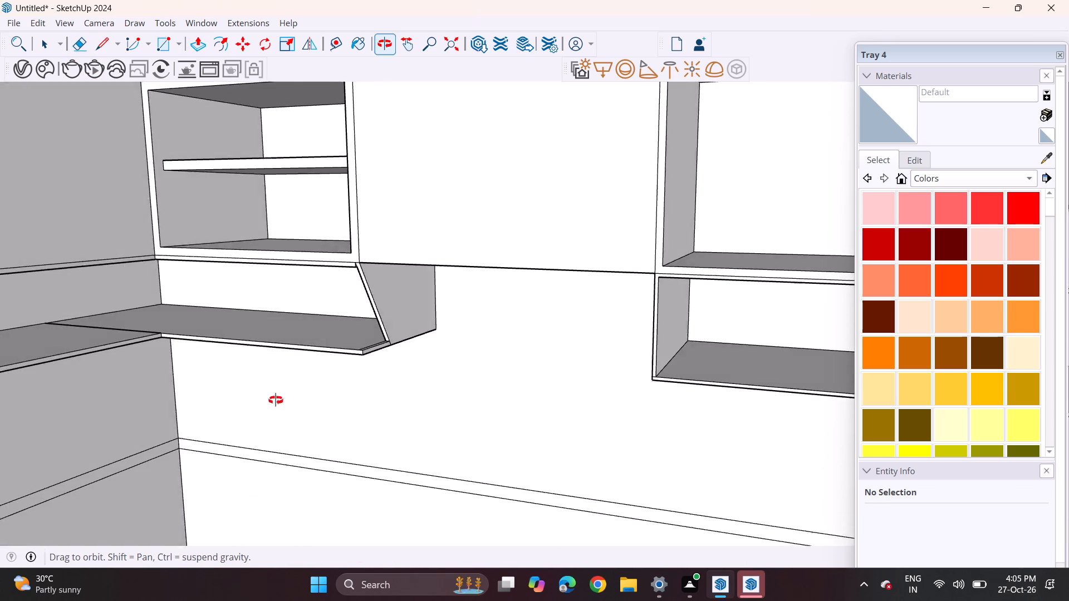
middle_click_drag(276, 400, 253, 400)
left_click(204, 40)
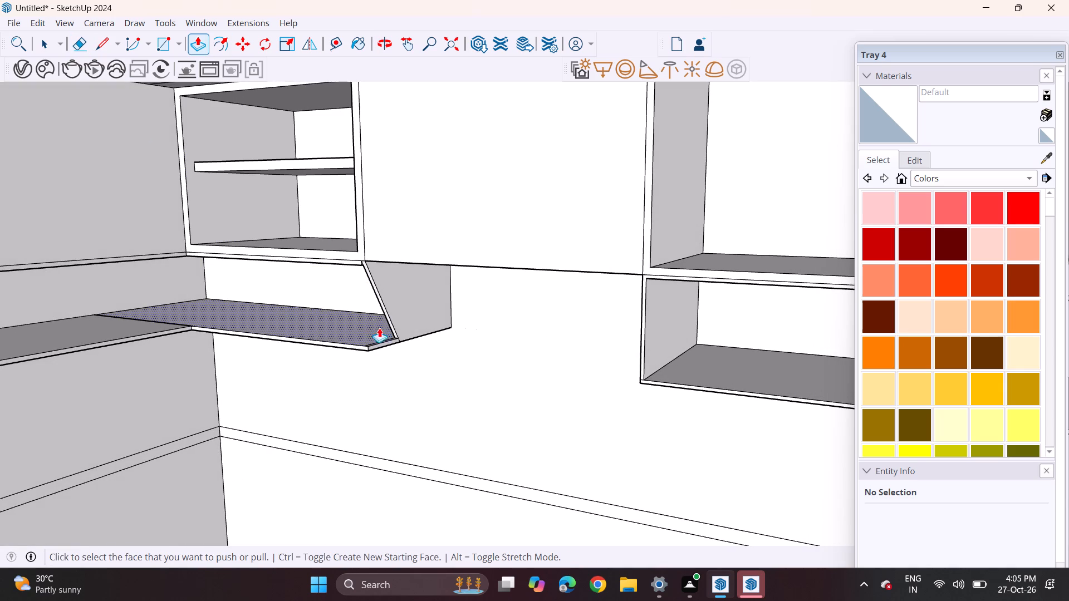
left_click(386, 345)
left_click(313, 341)
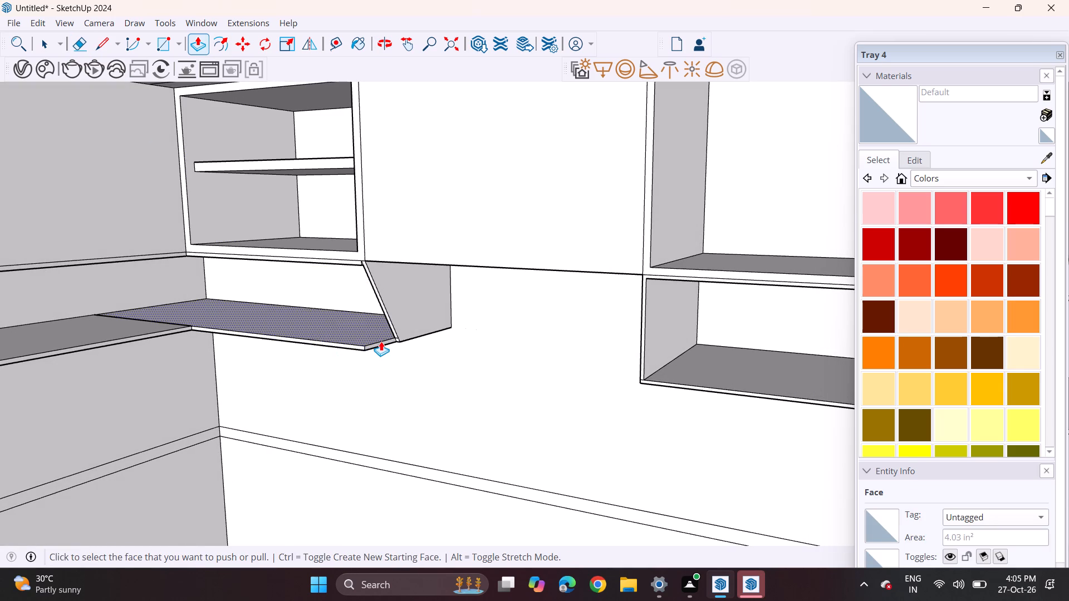
left_click(381, 343)
left_click(207, 334)
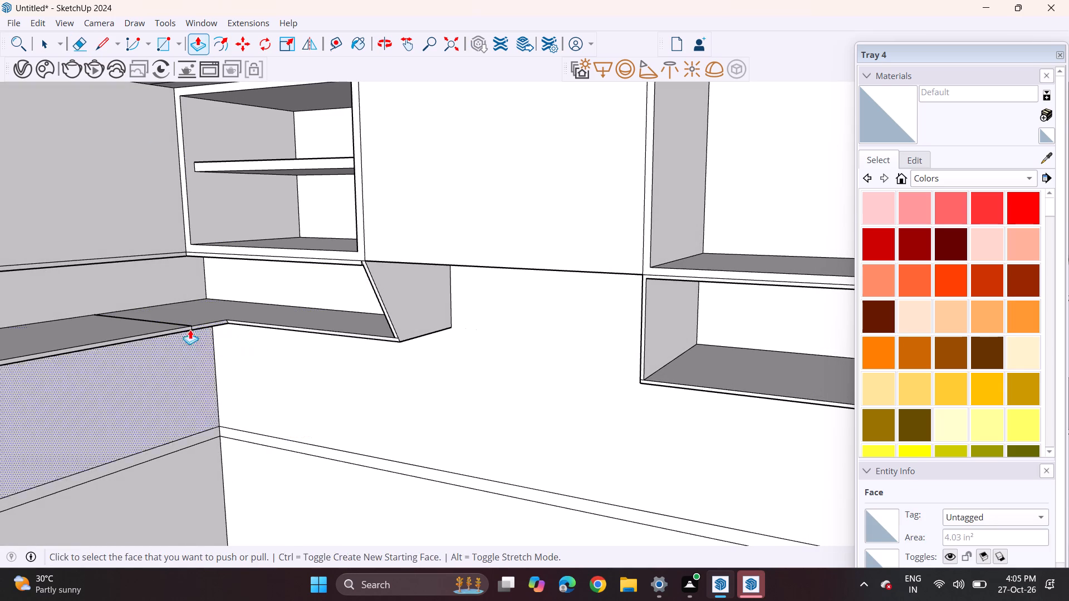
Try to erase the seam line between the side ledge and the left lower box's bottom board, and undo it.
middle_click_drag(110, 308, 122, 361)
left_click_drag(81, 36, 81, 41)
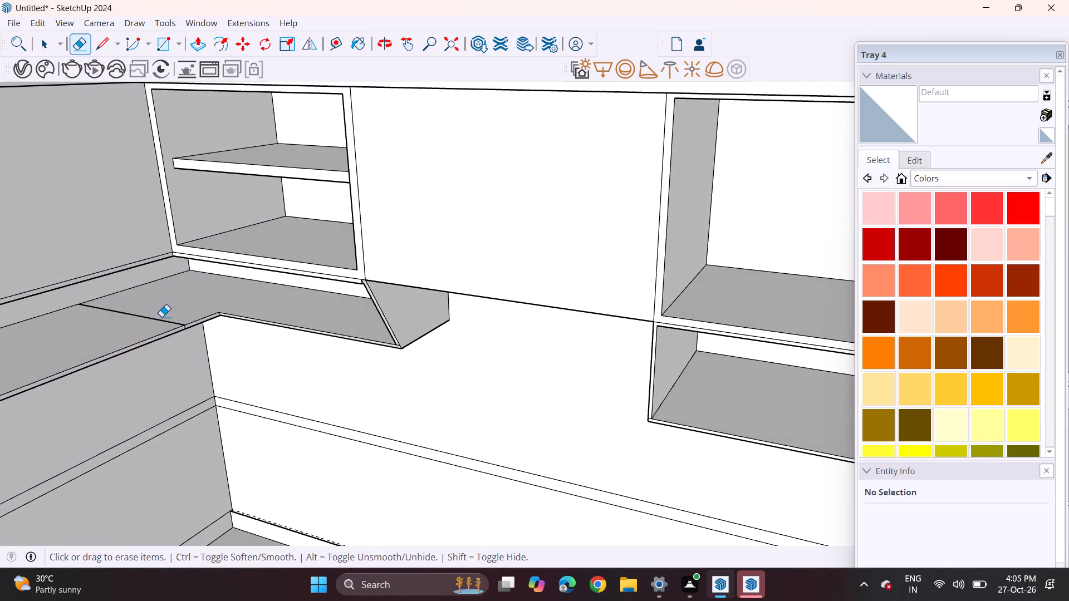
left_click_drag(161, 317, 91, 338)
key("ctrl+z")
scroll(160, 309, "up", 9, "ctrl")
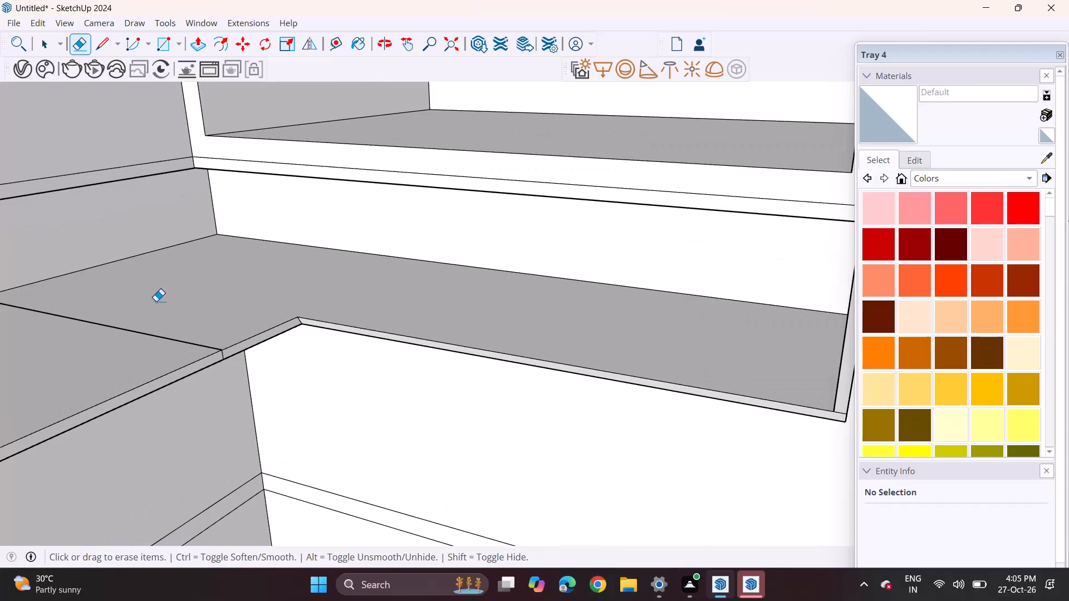
Push/pull the side ledge's top face level with the left lower box's bottom board and erase the seam between them.
left_click(193, 50)
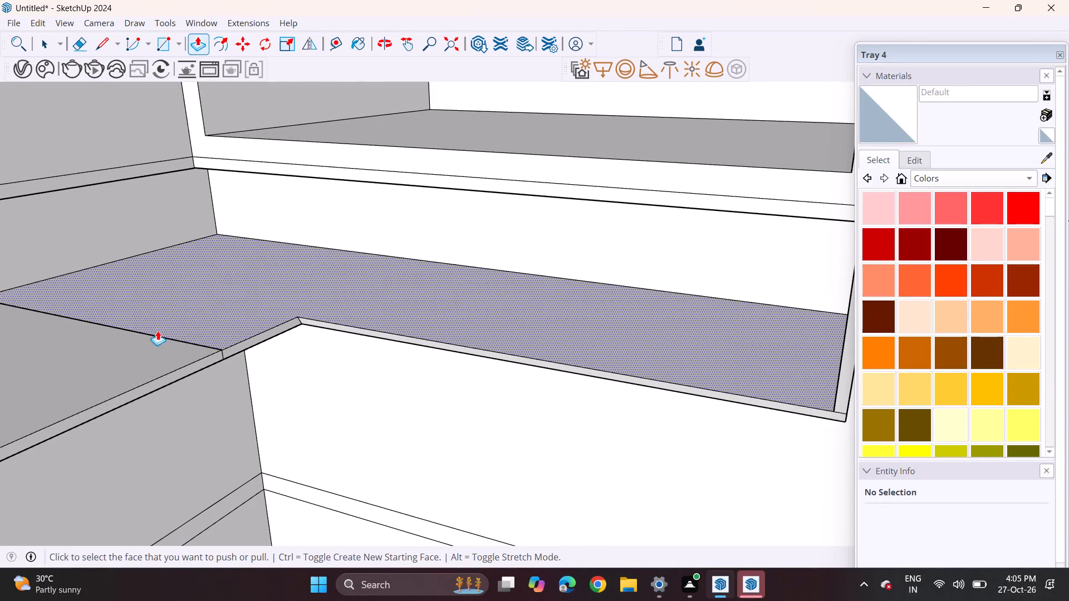
left_click(139, 355)
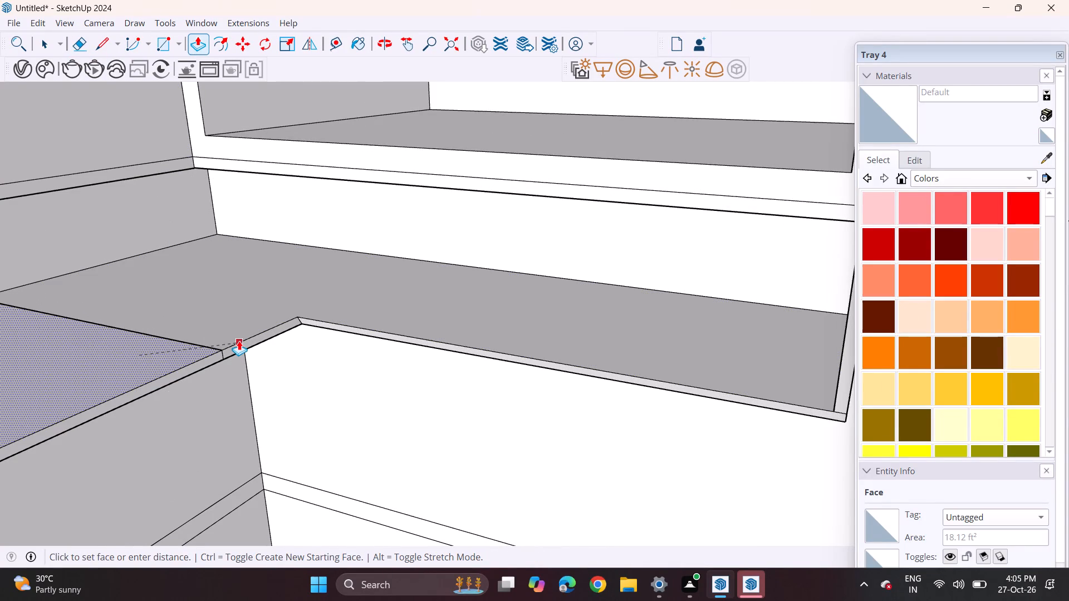
left_click(239, 341)
left_click(82, 46)
left_click_drag(150, 322, 88, 359)
Push the triangular front part of the right lower box's side through its panel thickness, about 3/8", and erase the leftover vertical front edge.
middle_click_drag(124, 365, 231, 352)
scroll(376, 338, "up", 1)
middle_click_drag(376, 337, 0, 378)
scroll(325, 390, "up", 1)
middle_click_drag(325, 390, 0, 370)
middle_click_drag(84, 394, 116, 394)
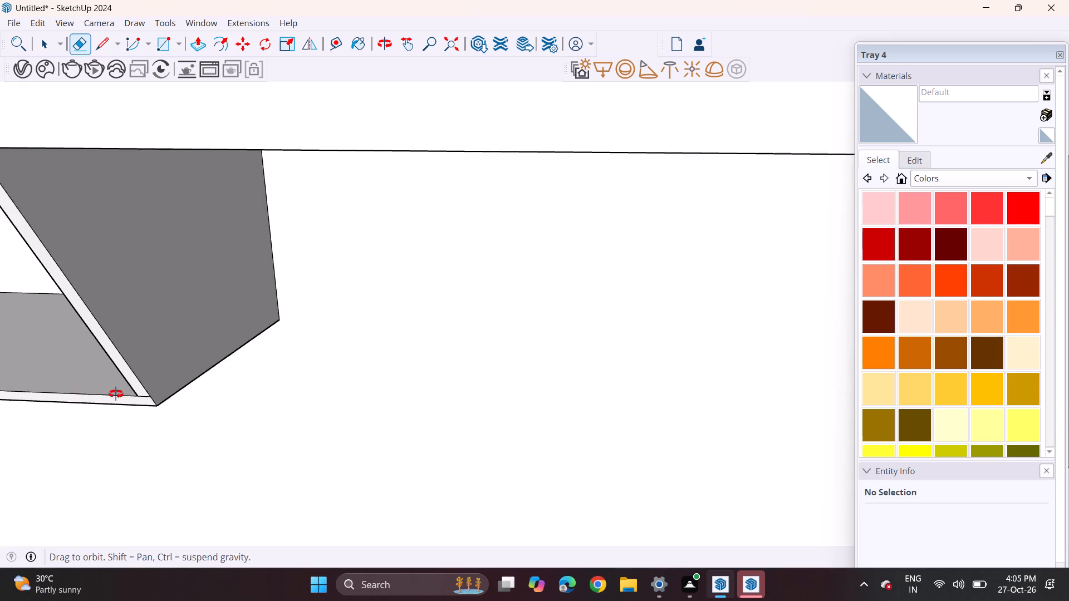
middle_click_drag(116, 394, 336, 364)
middle_click_drag(476, 339, 1, 395, "shift")
middle_click_drag(355, 359, 184, 400)
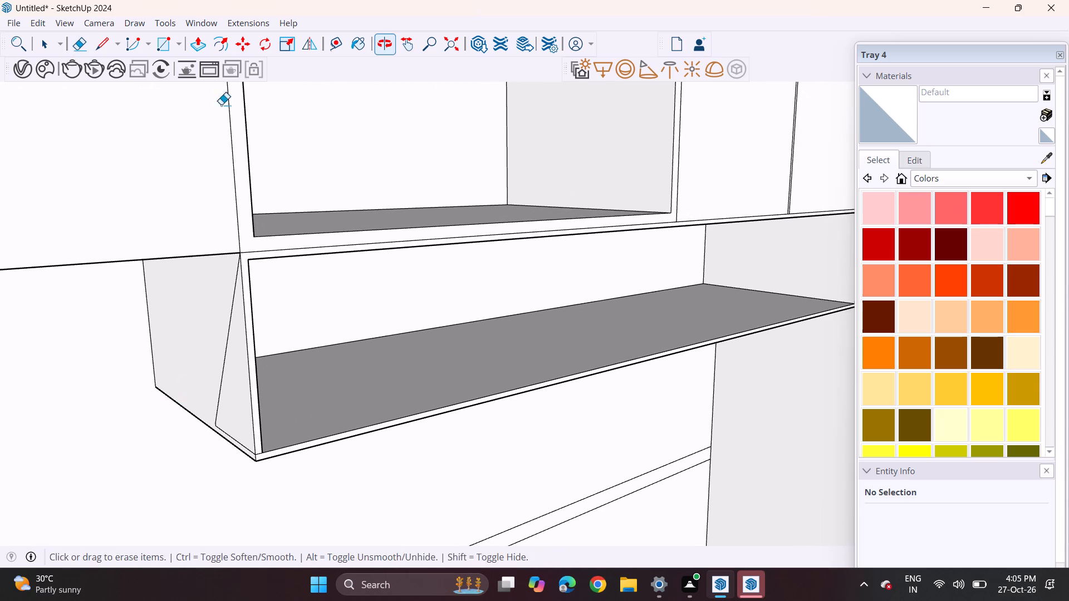
left_click(203, 38)
left_click(236, 404)
left_click(286, 400)
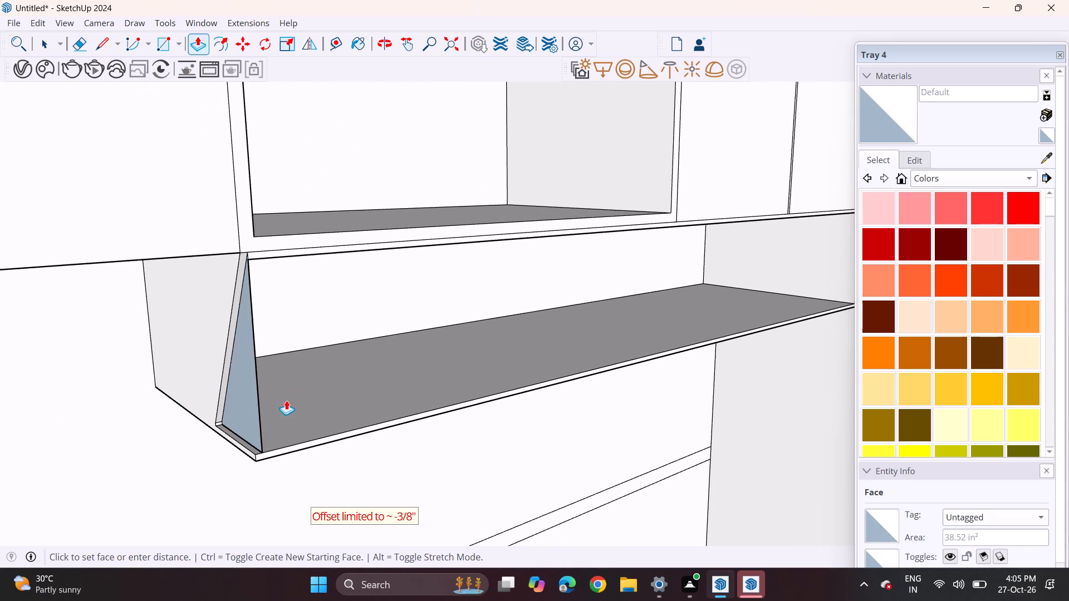
left_click(75, 38)
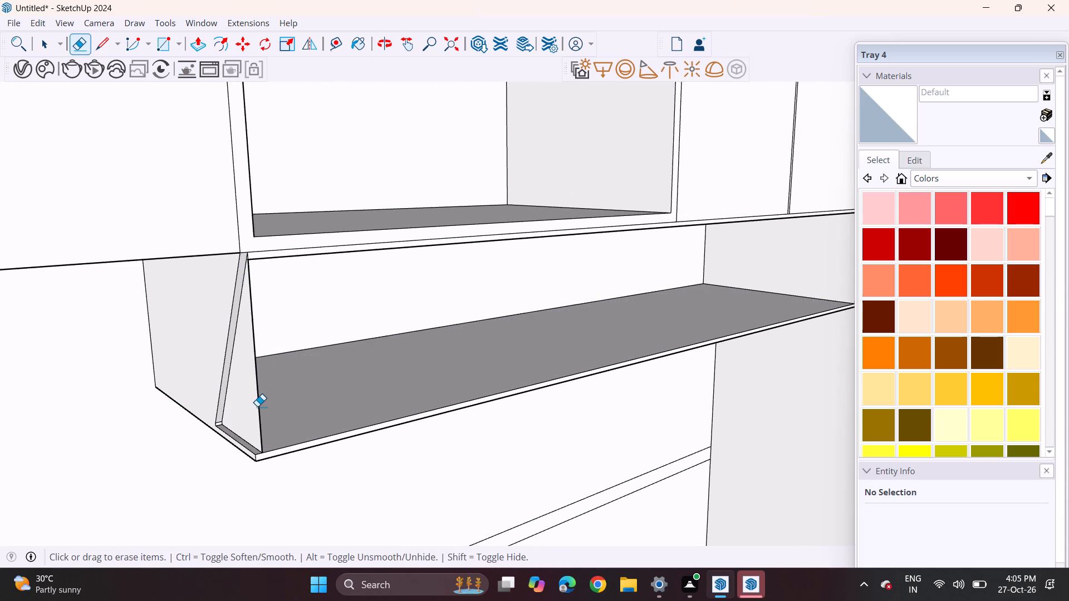
left_click(257, 407)
Draw a line across the right lower box's bottom board from the slanted side's foot to the opposite end panel.
middle_click_drag(408, 373, 188, 403, "shift")
middle_click_drag(339, 383, 400, 372)
scroll(383, 356, "down", 3)
left_click(109, 50)
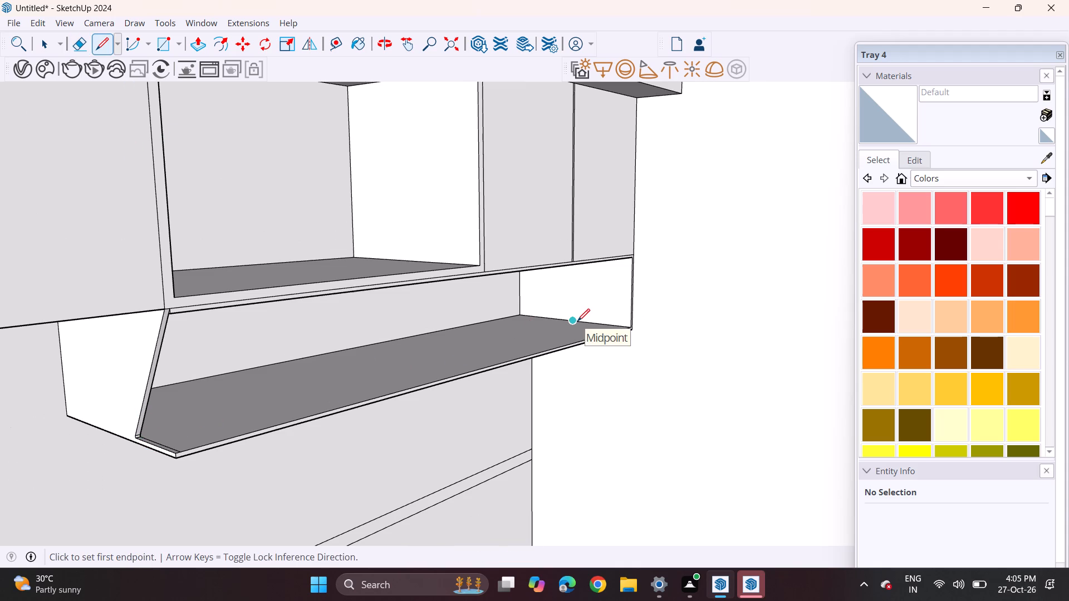
left_click(145, 431)
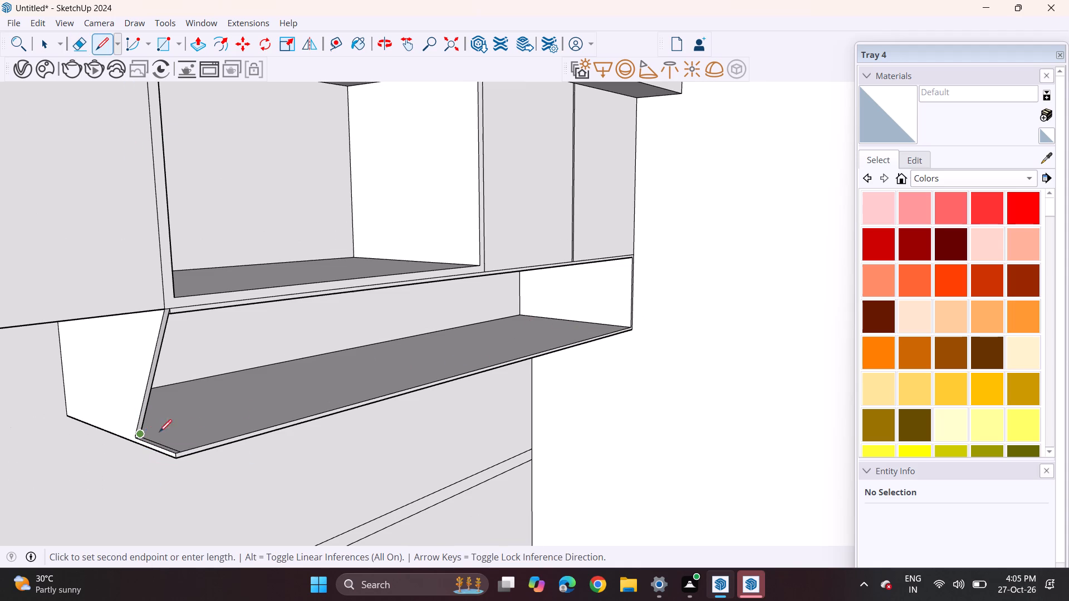
left_click(595, 322)
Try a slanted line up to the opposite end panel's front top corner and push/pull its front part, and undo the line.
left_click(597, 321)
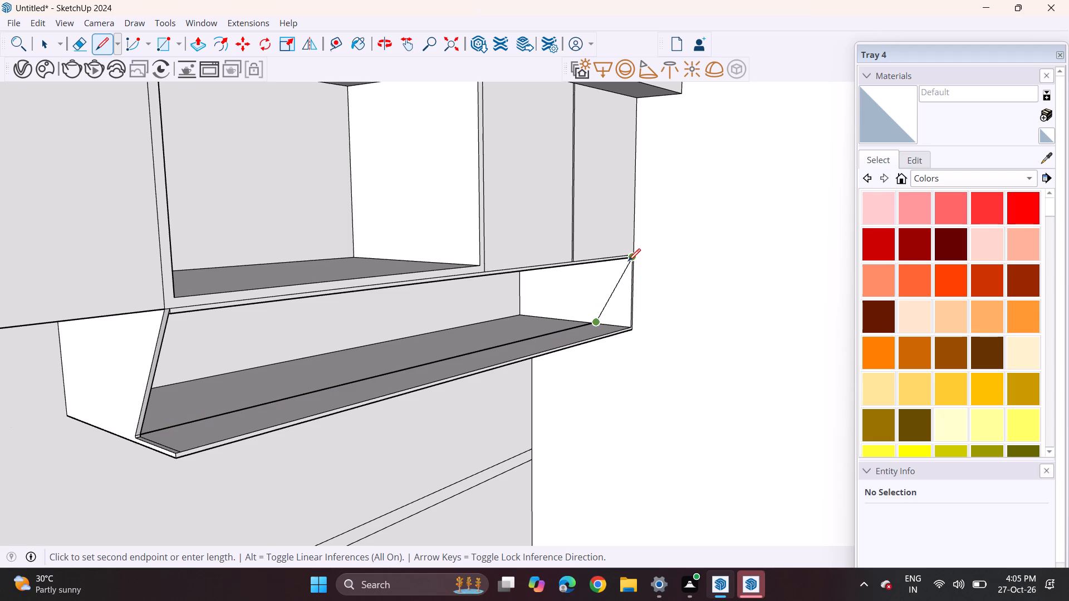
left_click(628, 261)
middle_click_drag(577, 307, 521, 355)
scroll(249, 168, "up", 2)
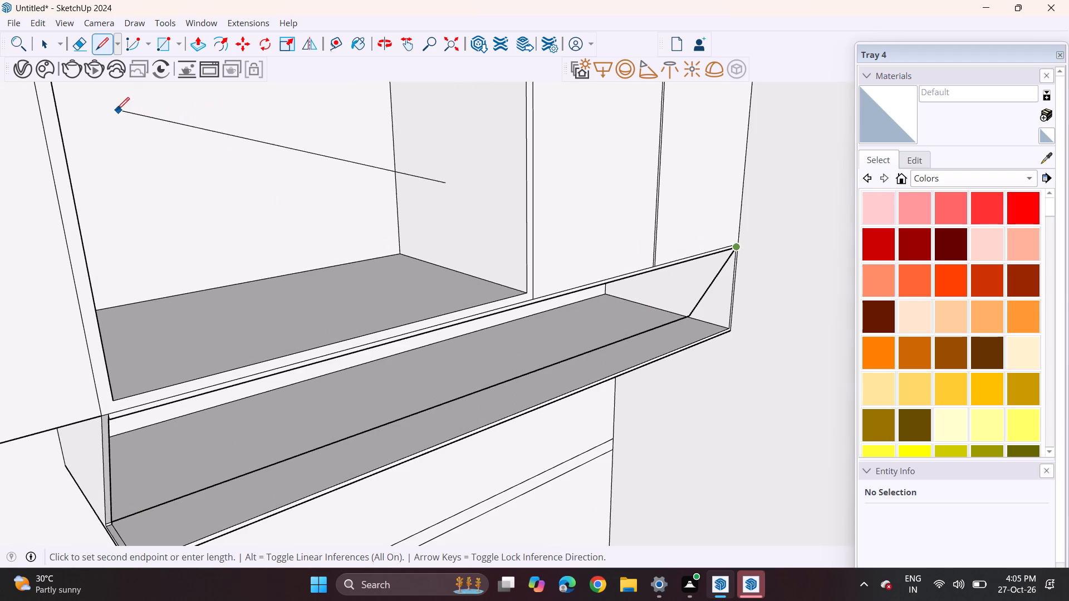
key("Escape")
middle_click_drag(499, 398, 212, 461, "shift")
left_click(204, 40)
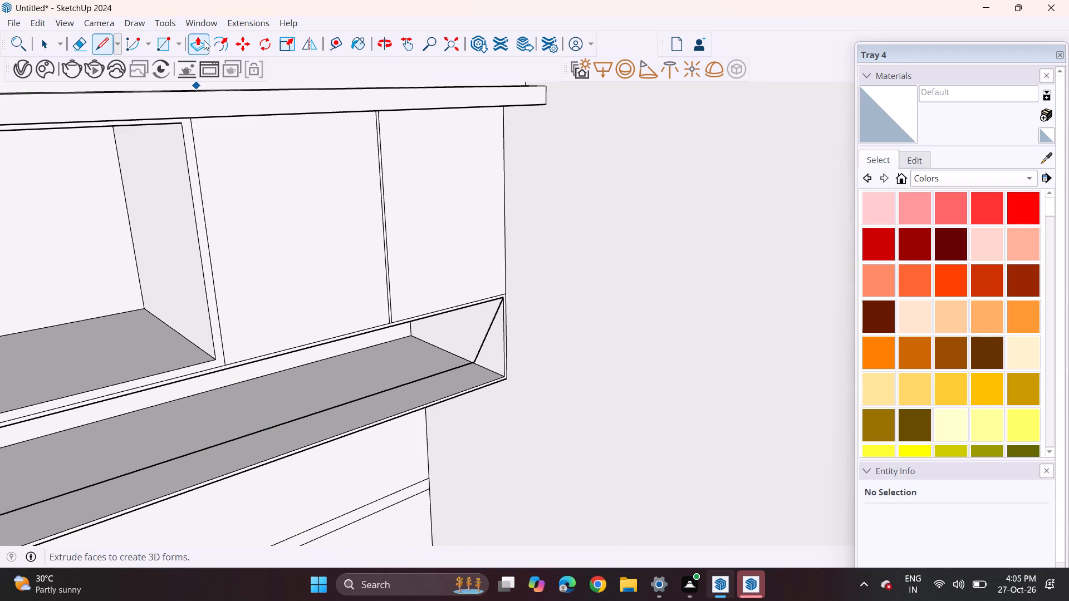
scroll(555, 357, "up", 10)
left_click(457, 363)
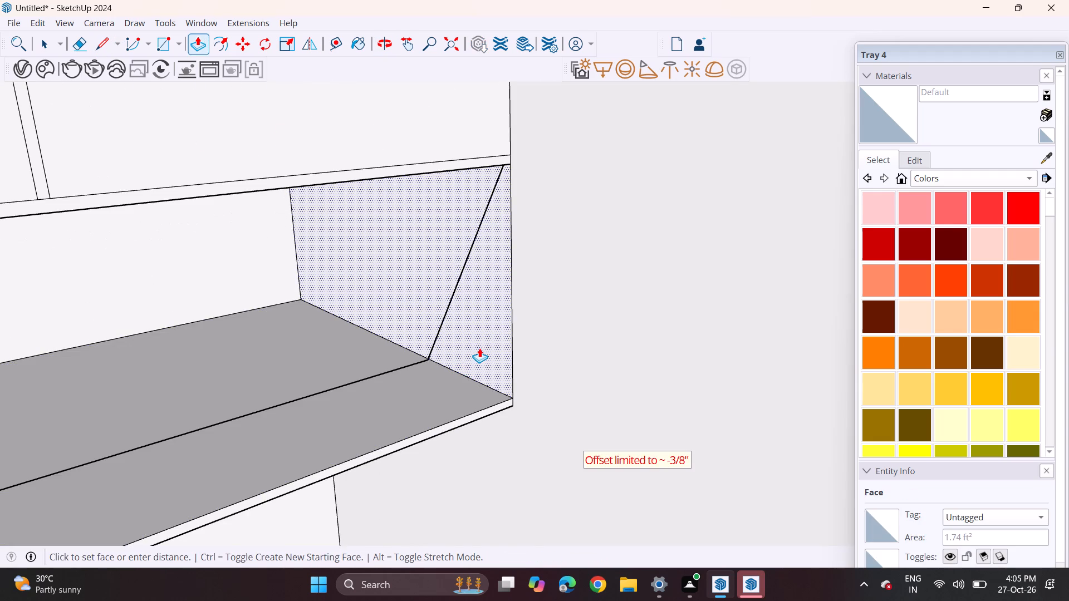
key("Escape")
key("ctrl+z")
Draw a slanted line on the end panel's inner face from its front top corner to the bottom board at the guide line's end.
scroll(425, 359, "down", 6)
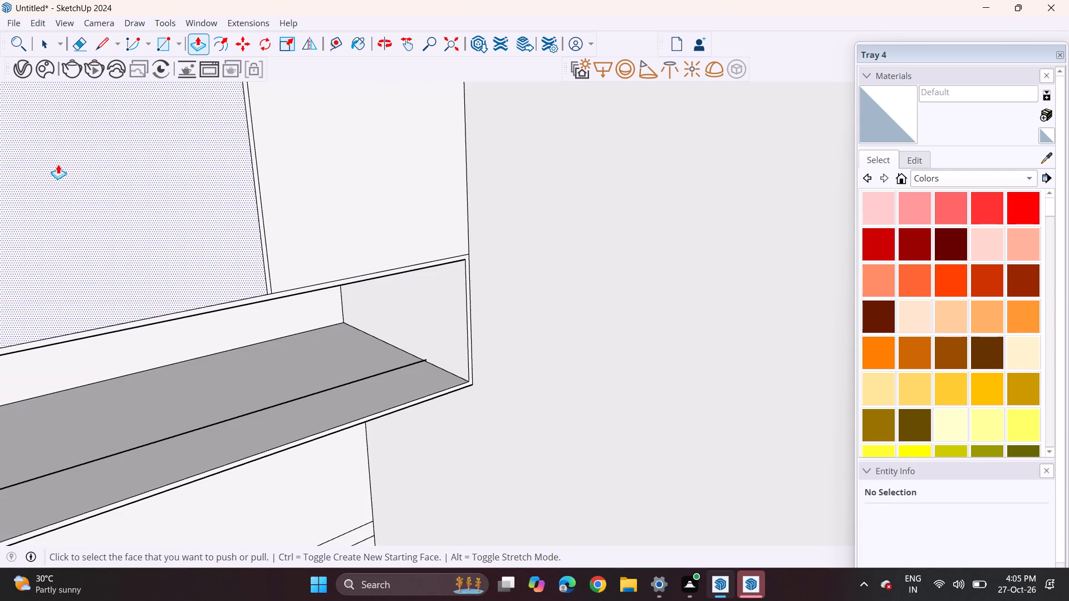
left_click(105, 49)
middle_click_drag(351, 296, 422, 242)
scroll(422, 242, "up", 2)
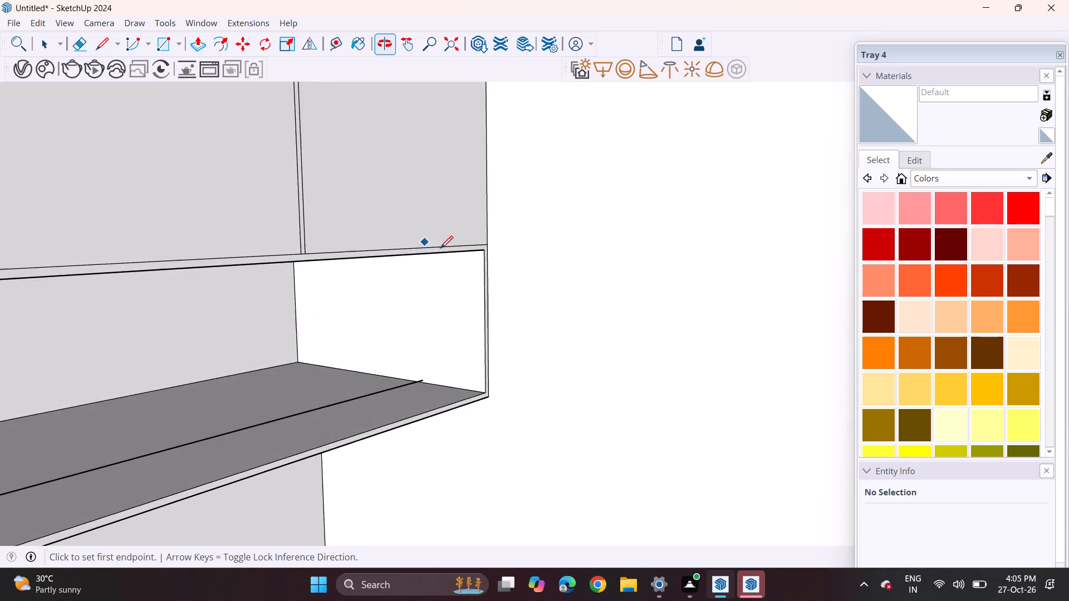
scroll(440, 248, "up", 3)
left_click_drag(507, 239, 500, 242)
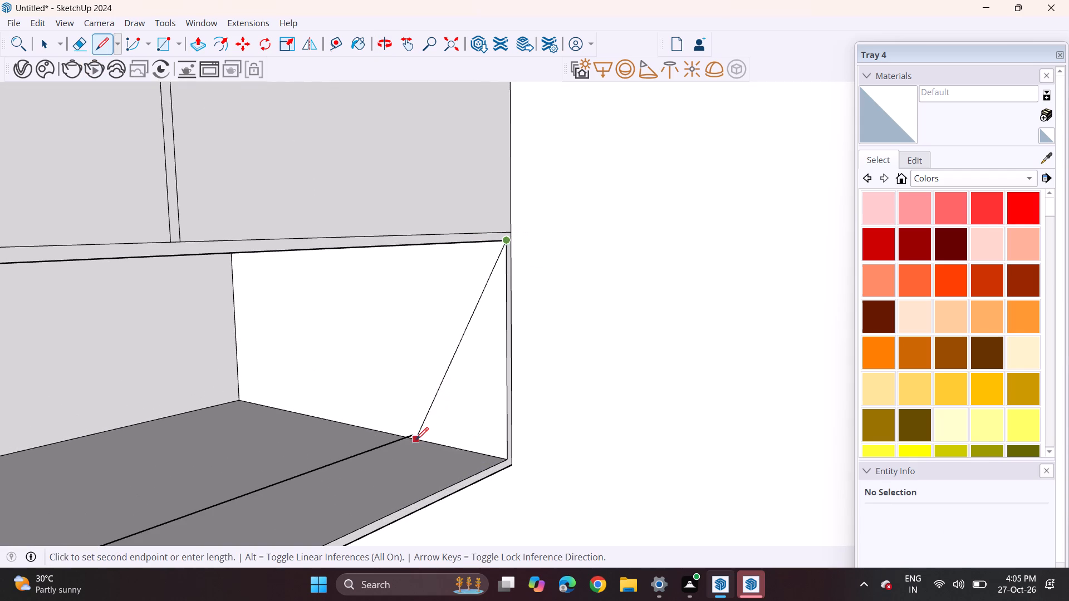
scroll(412, 440, "up", 2)
middle_click_drag(412, 440, 614, 376)
middle_click_drag(359, 475, 470, 487)
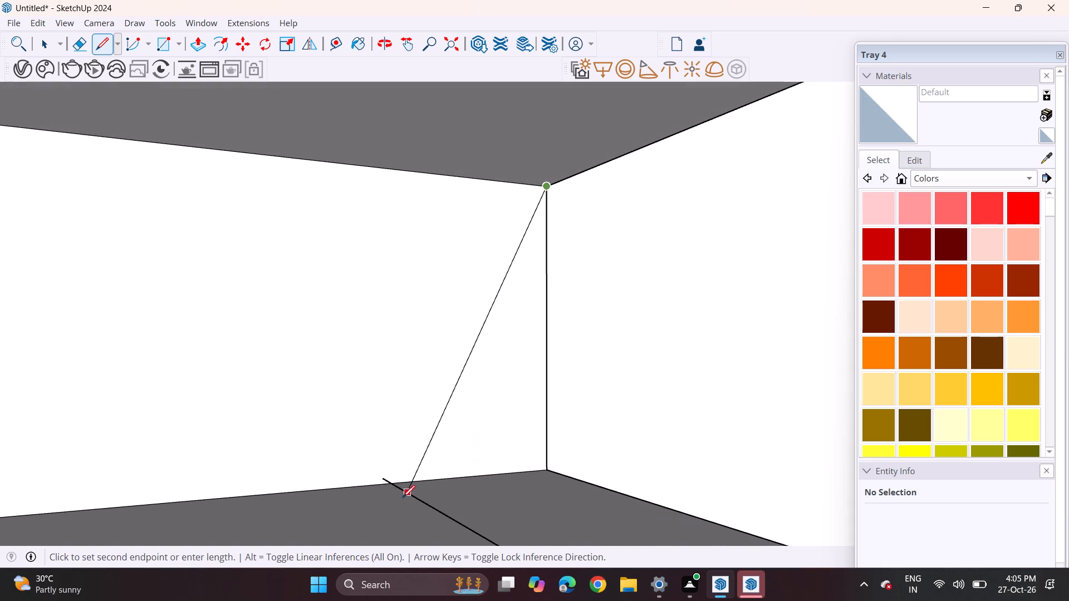
left_click(374, 487)
Push the end panel's triangular front part through its thickness and erase the leftover vertical front edge.
middle_click_drag(488, 357, 73, 412)
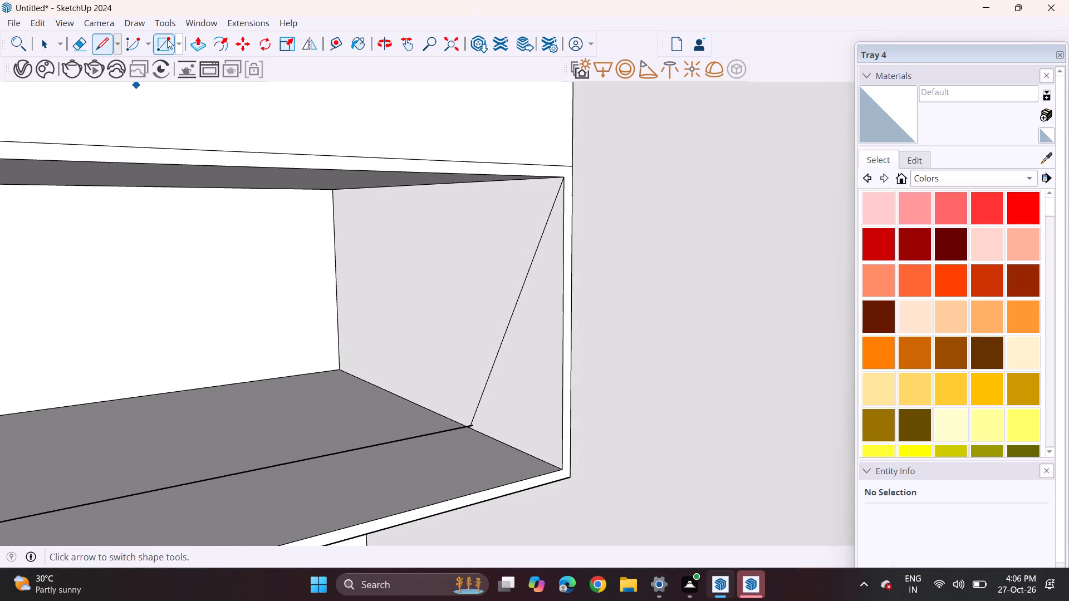
left_click(195, 42)
left_click(532, 401)
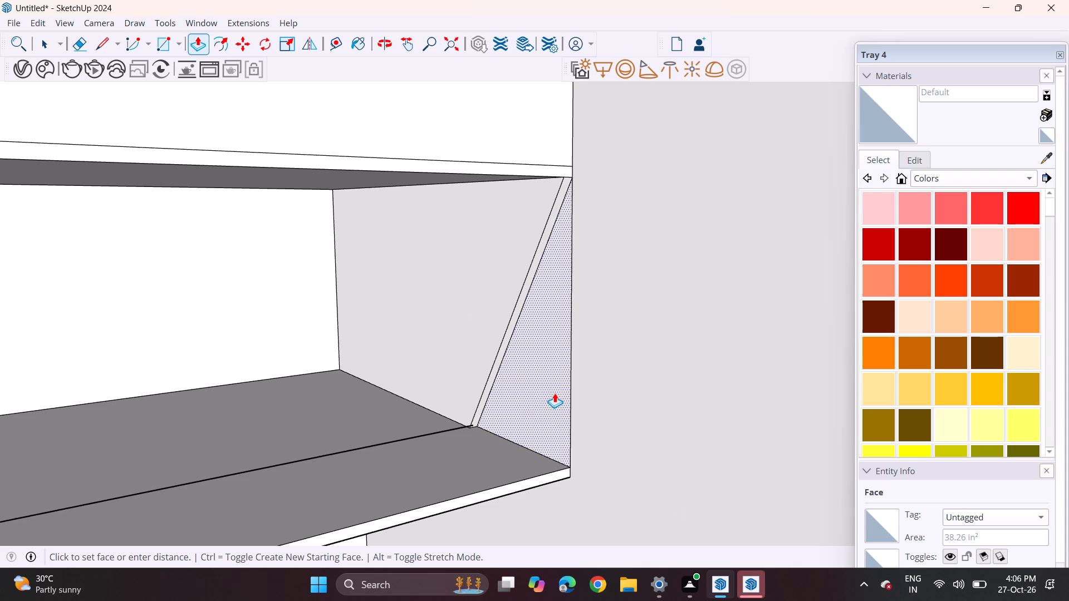
left_click(555, 393)
left_click(73, 45)
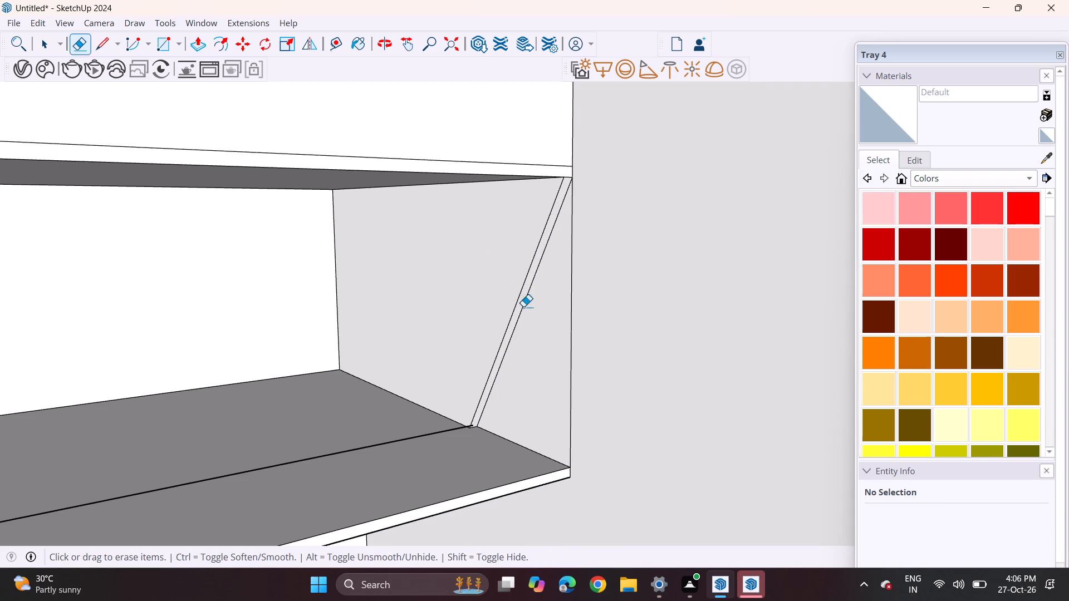
left_click_drag(542, 315, 606, 332)
scroll(568, 398, "down", 4)
scroll(537, 434, "up", 5)
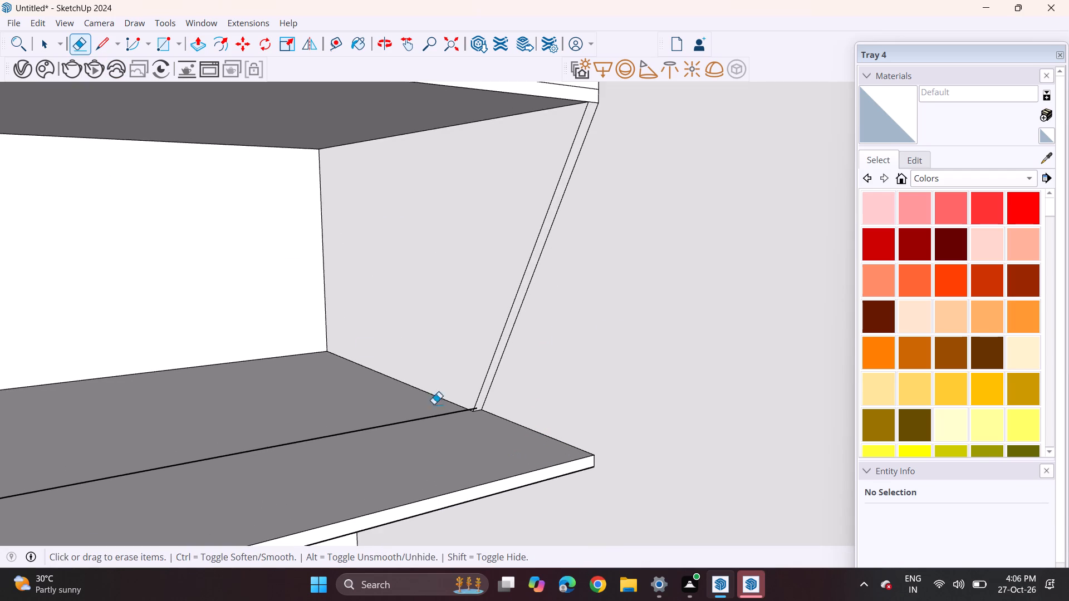
Push the right lower box's bottom board front back to the slanted edge's foot and erase the leftover guide line.
left_click(190, 45)
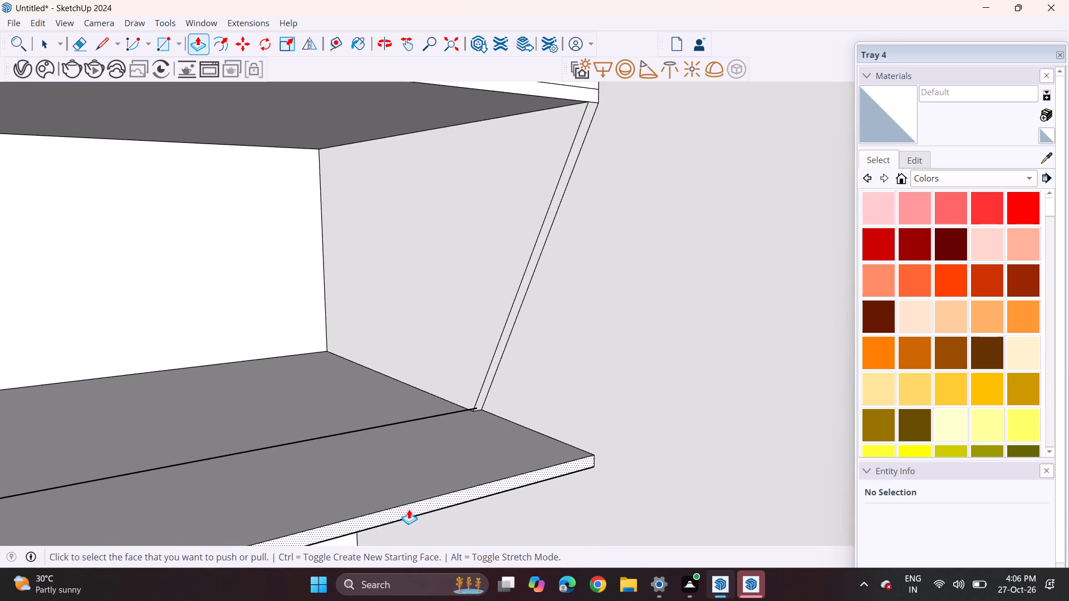
left_click(409, 509)
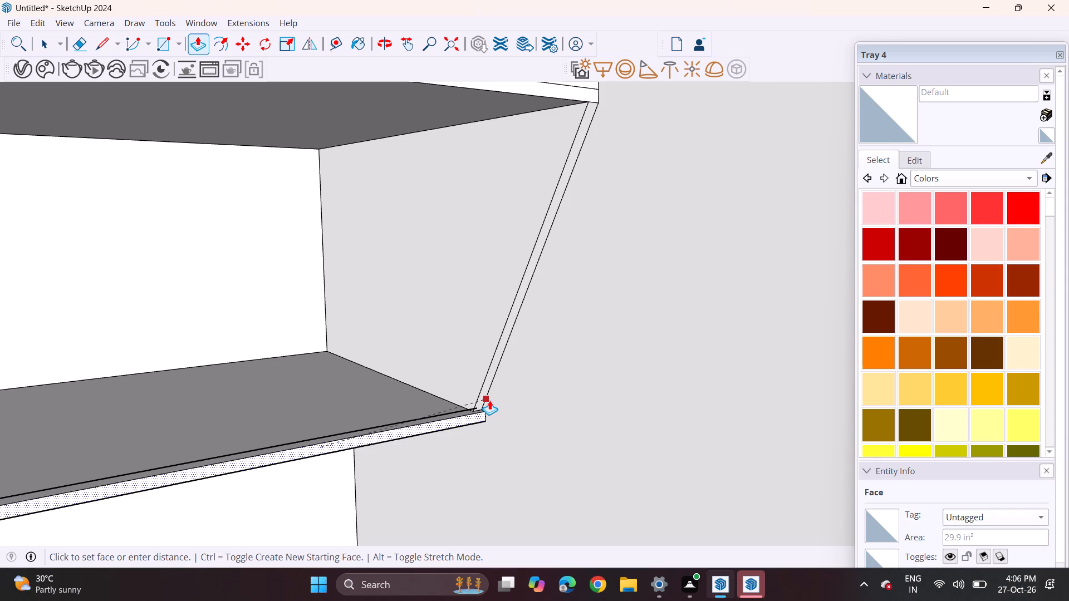
left_click(489, 400)
left_click(80, 41)
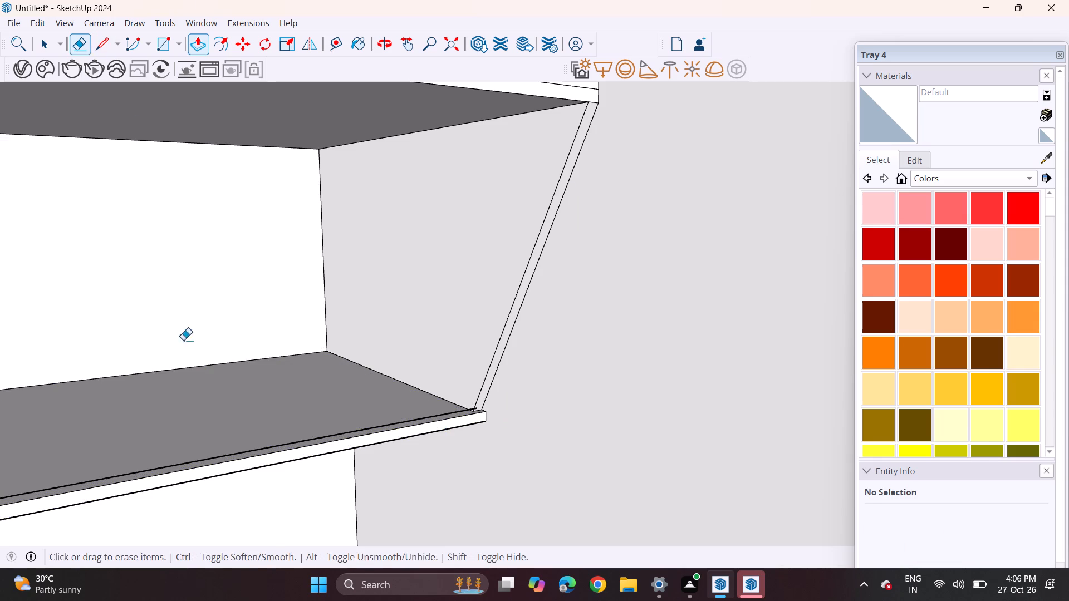
left_click(203, 459)
Examine the slanted lower boxes and the cabinets above them along the back wall.
scroll(195, 449, "down", 14)
middle_click_drag(198, 469, 325, 430, "shift")
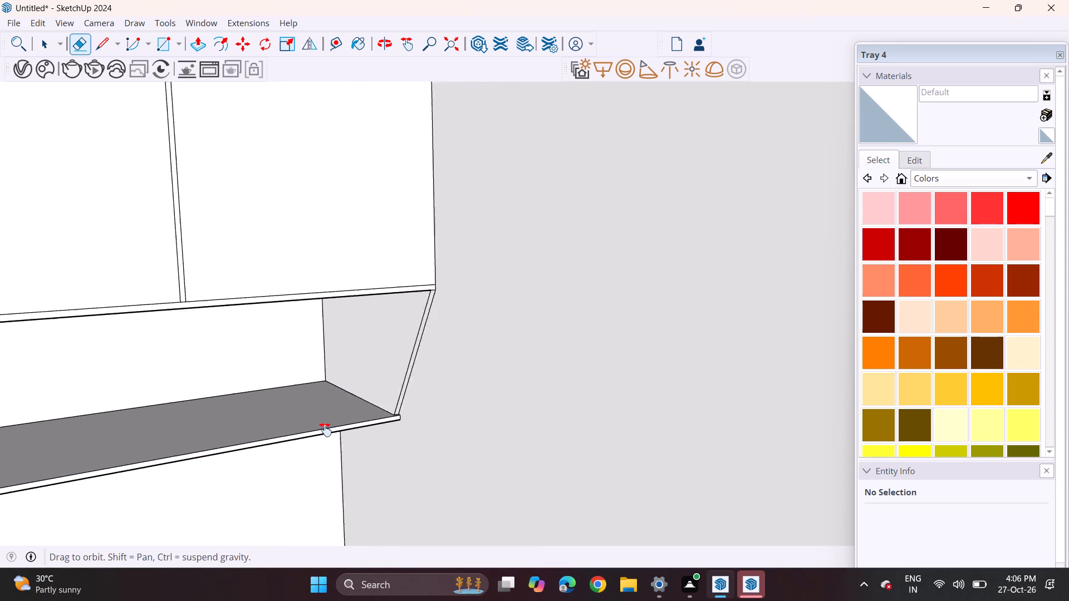
middle_click_drag(325, 430, 468, 395, "shift")
scroll(485, 390, "up", 1)
middle_click_drag(469, 390, 335, 368)
middle_click_drag(283, 403, 492, 403, "shift")
scroll(445, 397, "down", 9)
middle_click_drag(246, 442, 464, 410, "shift")
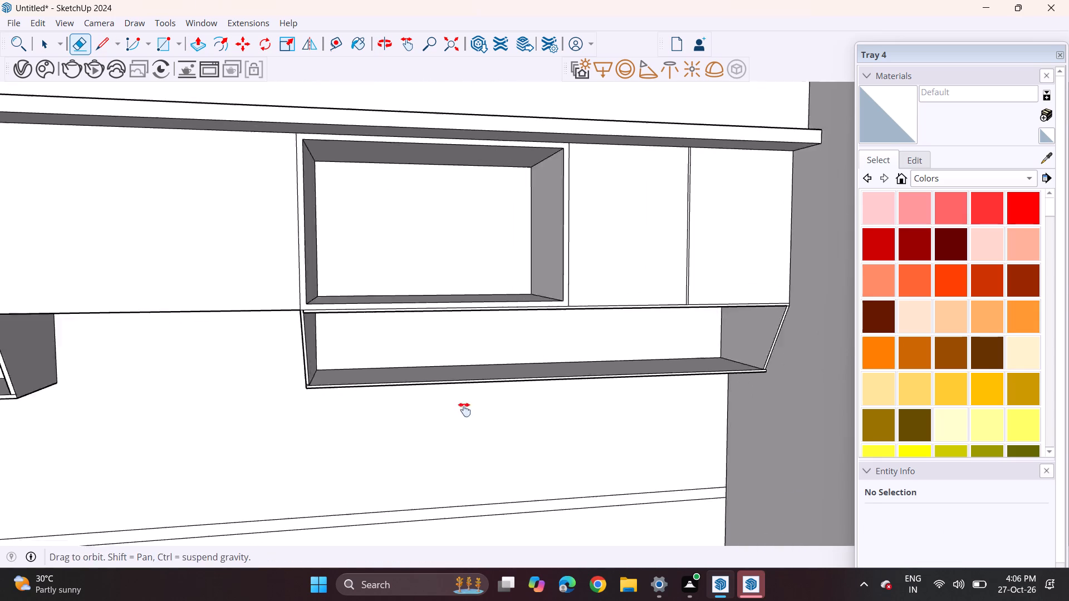
middle_click_drag(464, 410, 596, 392, "shift")
middle_click_drag(549, 388, 461, 388)
scroll(411, 396, "down", 3)
middle_click_drag(372, 416, 396, 420)
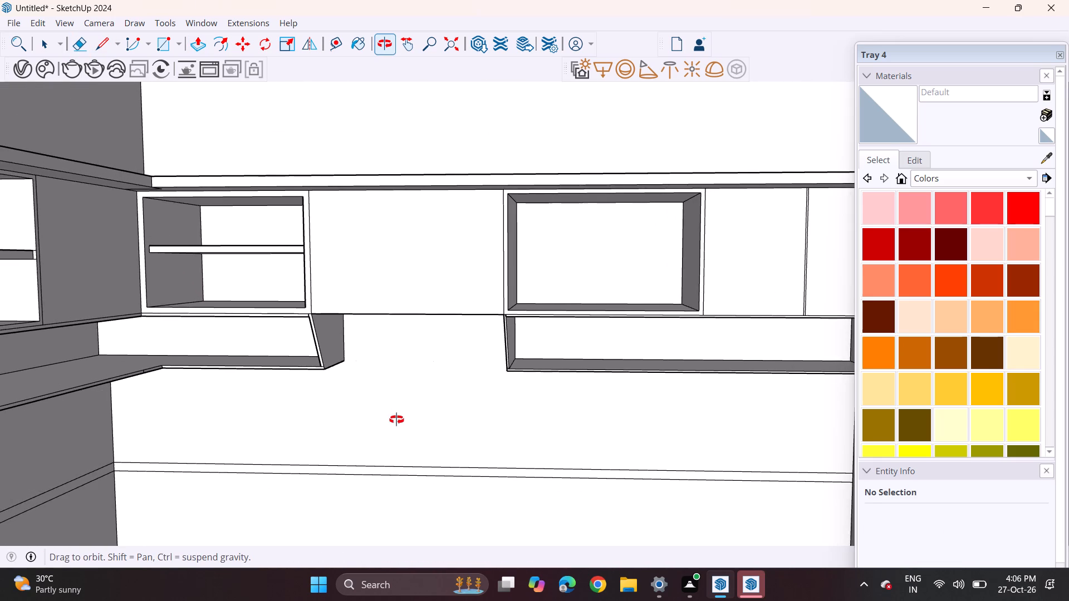
middle_click_drag(396, 420, 433, 425)
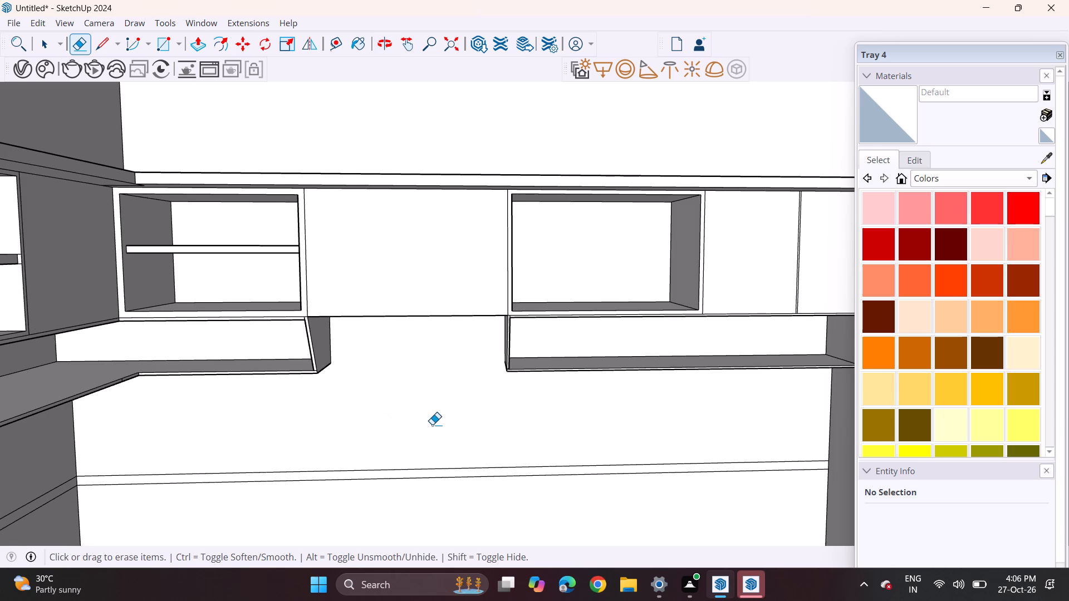
scroll(389, 355, "down", 1)
scroll(389, 355, "up", 1)
scroll(389, 355, "down", 2)
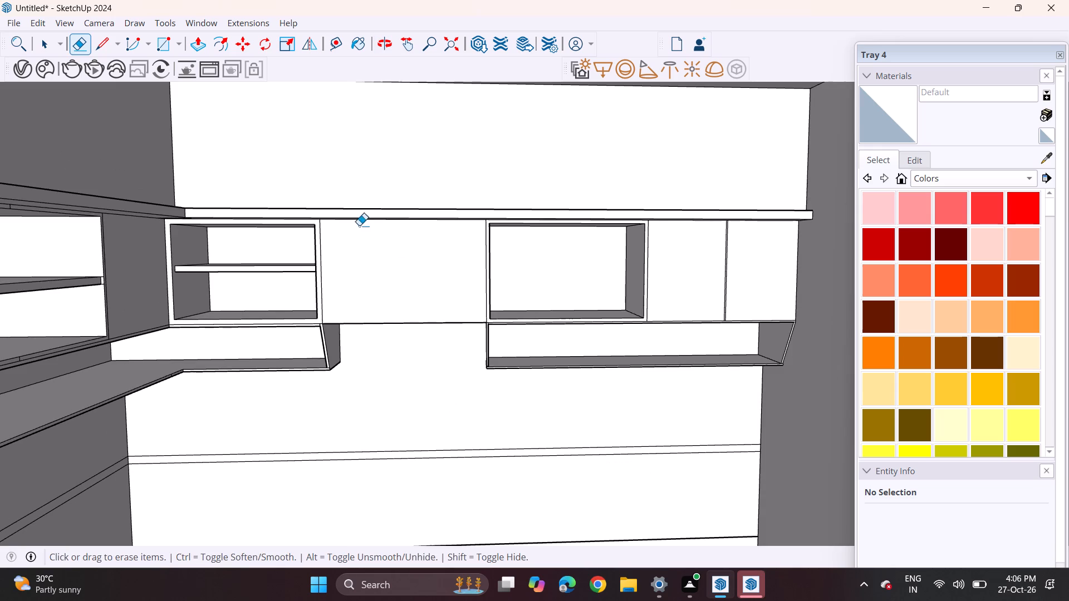
Copy the left vertical edge of the back wall's top cabinet front to its right end and divide with /3 into three equal panels.
middle_click_drag(361, 226, 450, 316, "shift")
scroll(363, 227, "up", 2, "shift")
middle_click_drag(438, 327, 229, 339)
key("space")
left_click(19, 274)
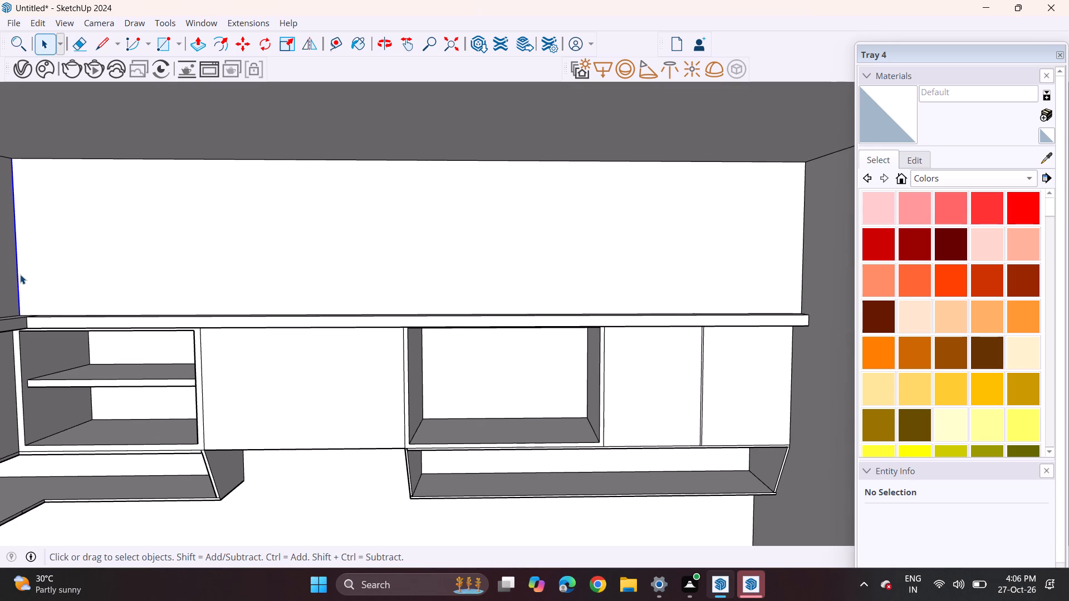
key("m")
left_click(18, 156)
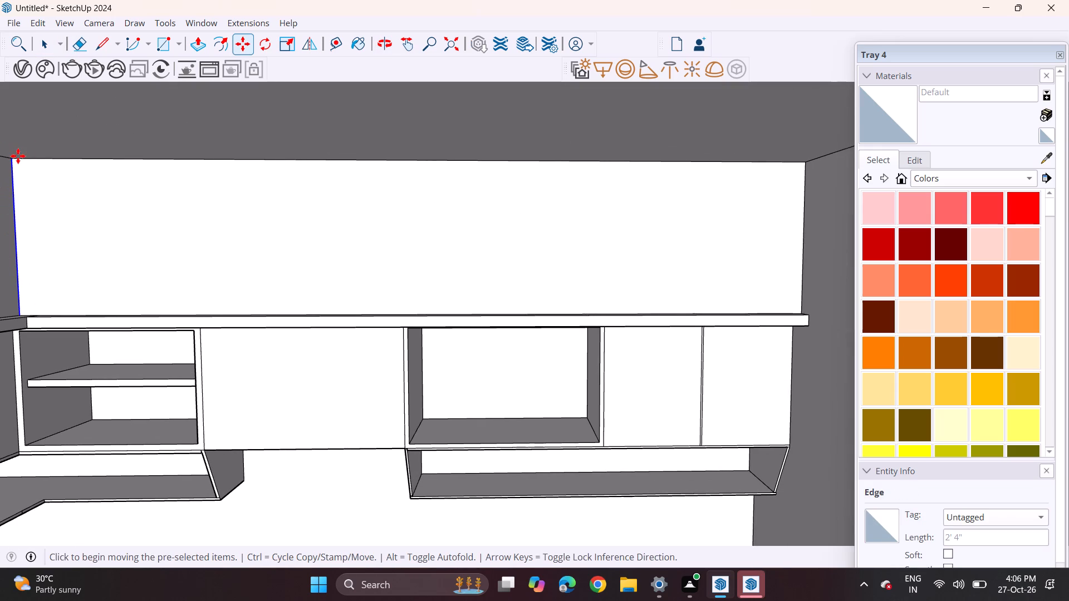
left_click(807, 162)
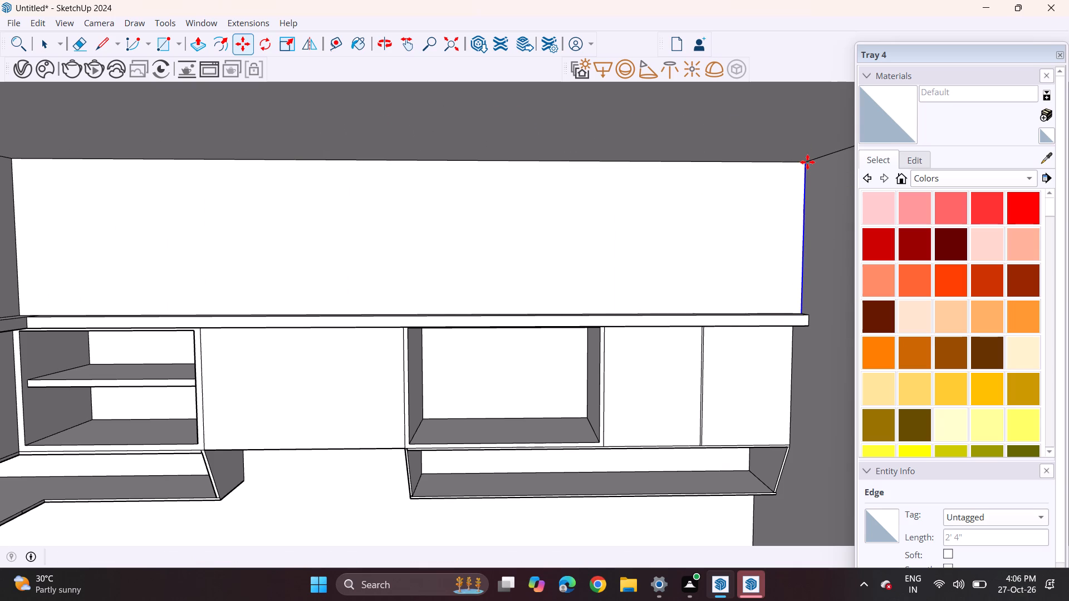
type("/3")
key("Return")
Copy the outer vertical edge of the side wall's top cabinet front to the inner corner and divide with /3 into three equal panels.
scroll(766, 199, "down", 5)
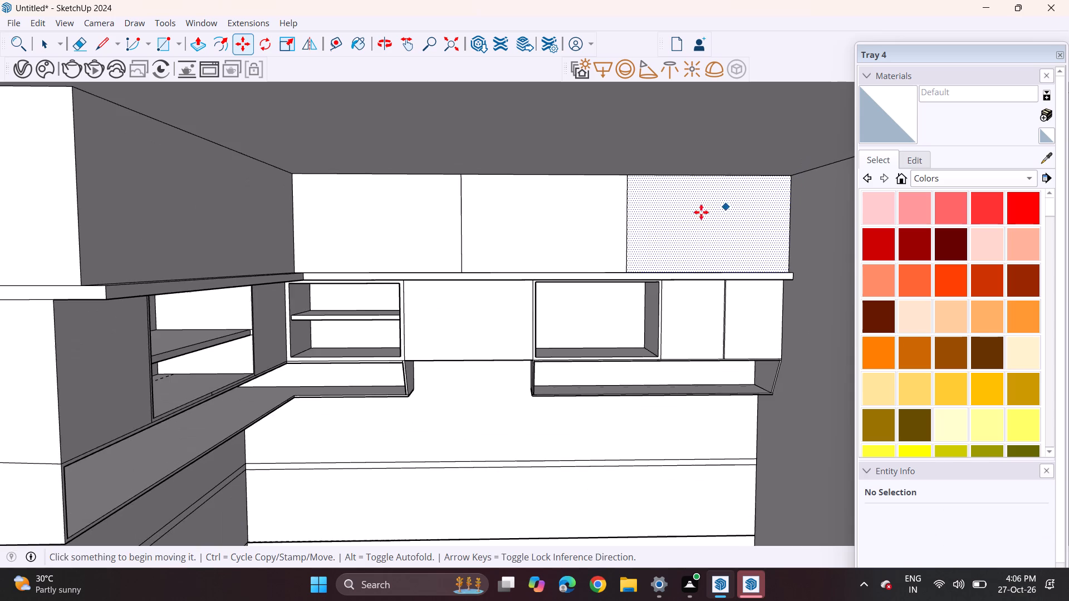
middle_click_drag(570, 244, 677, 226, "shift")
middle_click_drag(665, 231, 536, 221)
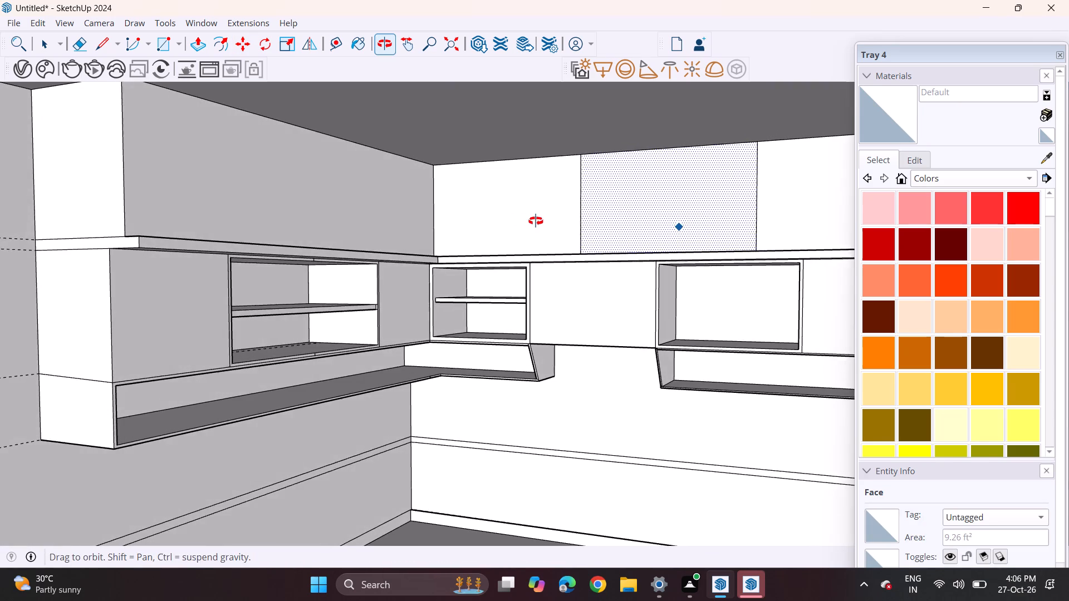
middle_click_drag(536, 221, 536, 220)
middle_click_drag(344, 231, 434, 275, "shift")
key("space")
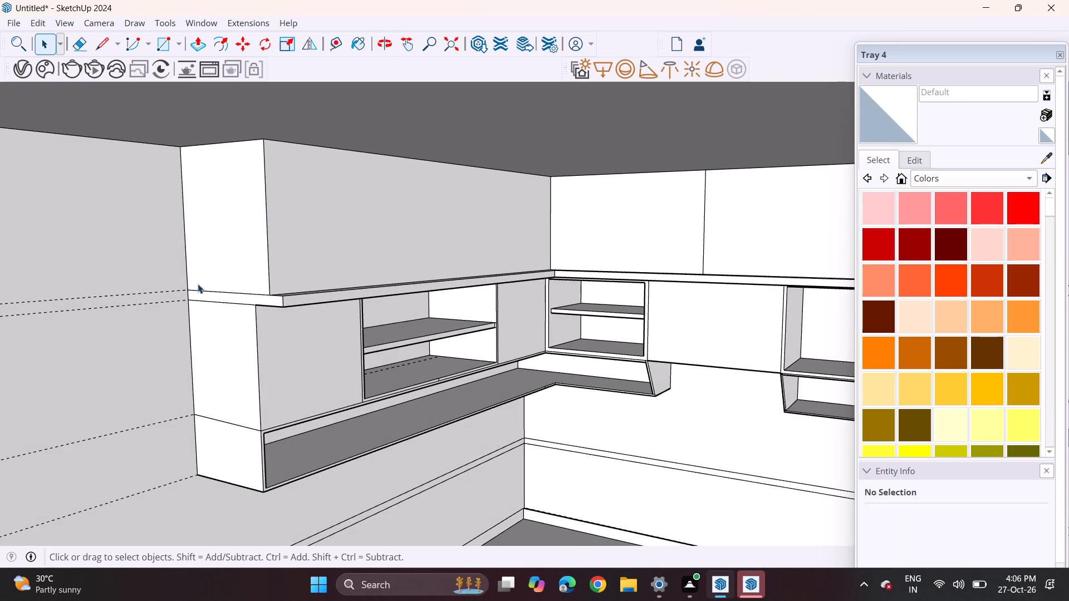
left_click(269, 239)
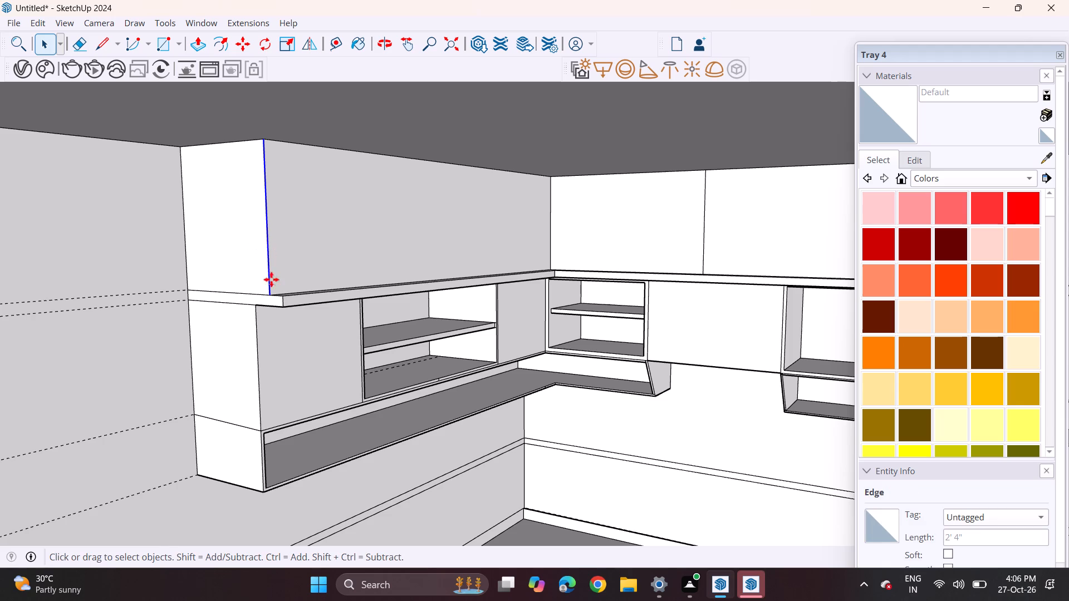
key("m")
left_click(272, 293)
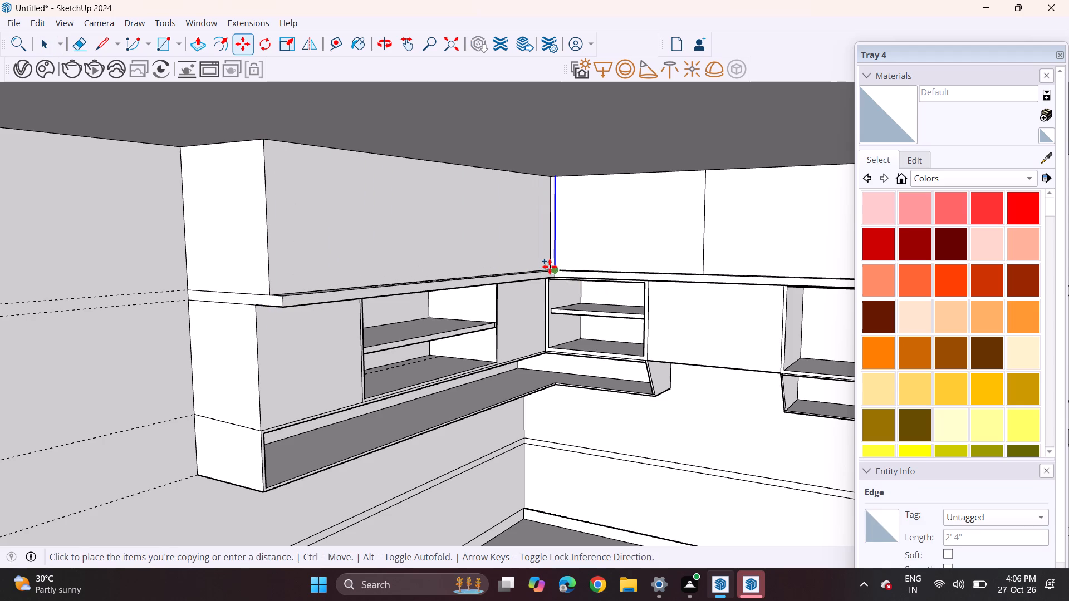
scroll(550, 267, "up", 13)
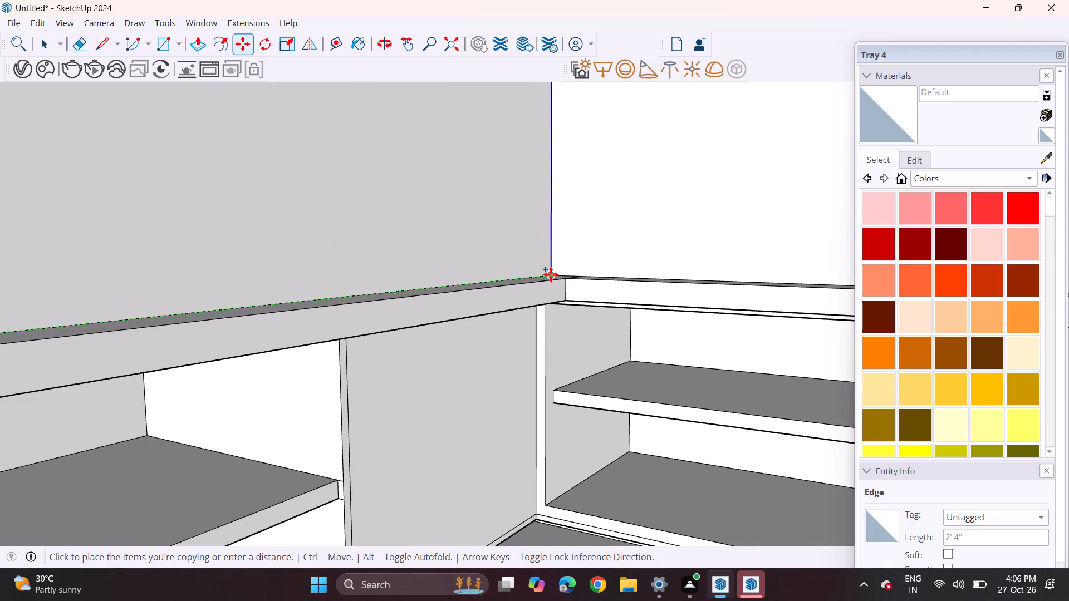
left_click(551, 274)
type("/3")
key("Return")
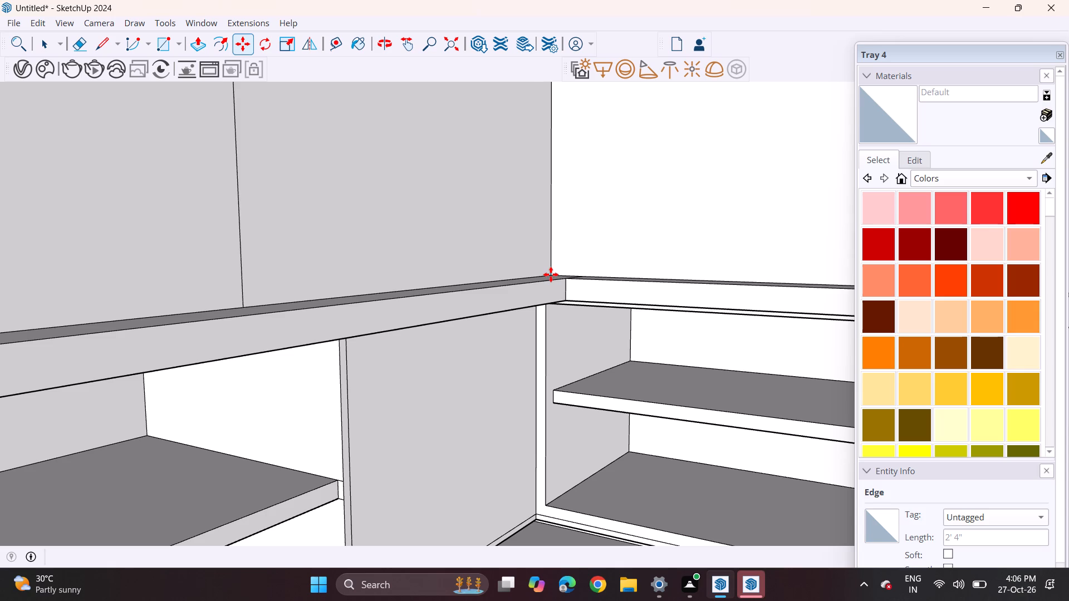
Draw a 2' 4" vertical line on the back wall's top cabinet front, from the ledge's mitre point near the inner corner to the ceiling.
scroll(528, 278, "down", 13)
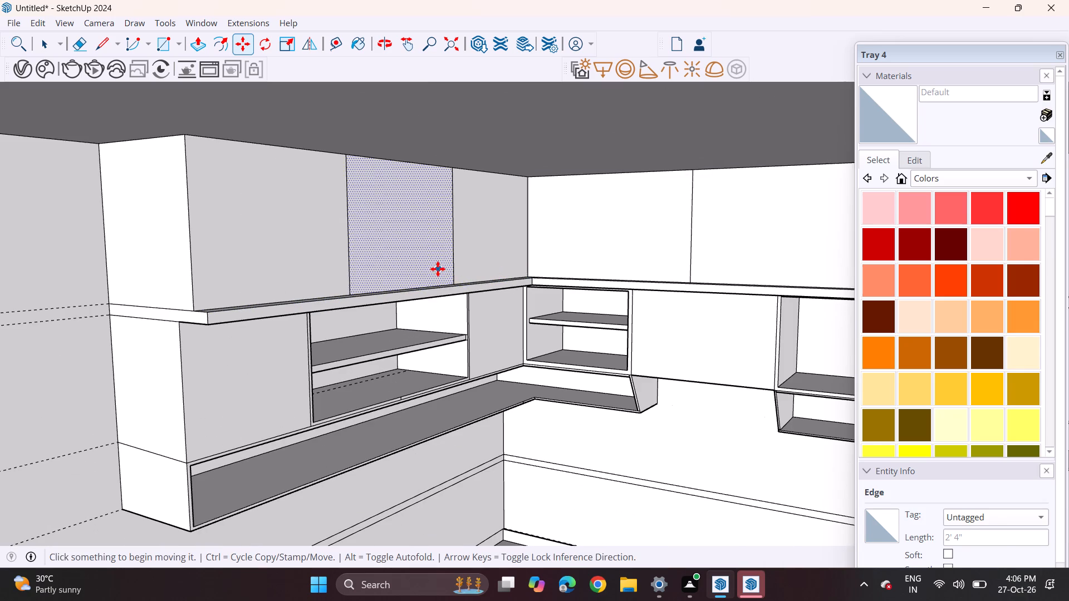
middle_click_drag(430, 269, 529, 265)
middle_click_drag(560, 248, 356, 282)
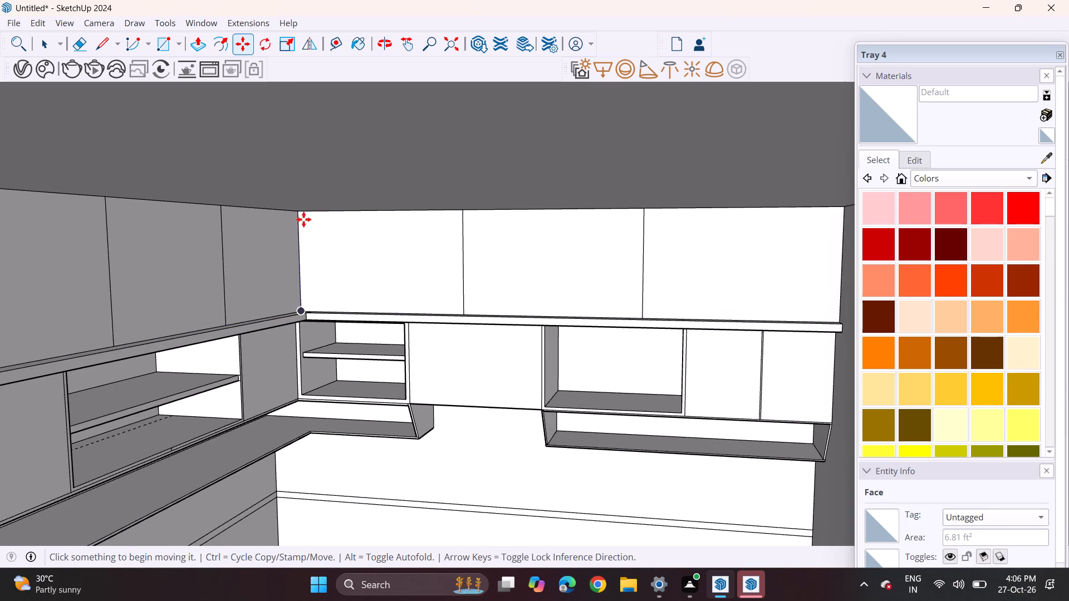
scroll(303, 219, "up", 4)
left_click(99, 46)
middle_click_drag(275, 267, 281, 309)
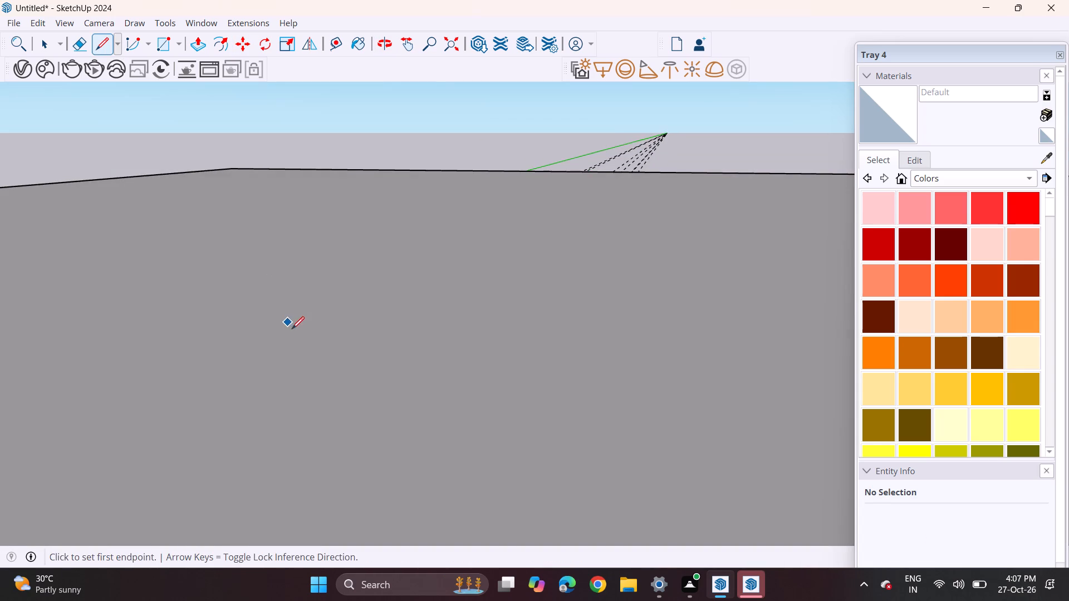
middle_click_drag(290, 342, 276, 158, "shift")
scroll(276, 155, "up", 1, "shift")
middle_click_drag(289, 326, 272, 60, "shift")
middle_click_drag(325, 367, 305, 125, "shift")
scroll(336, 387, "up", 1, "shift")
middle_click_drag(335, 383, 313, 200, "shift")
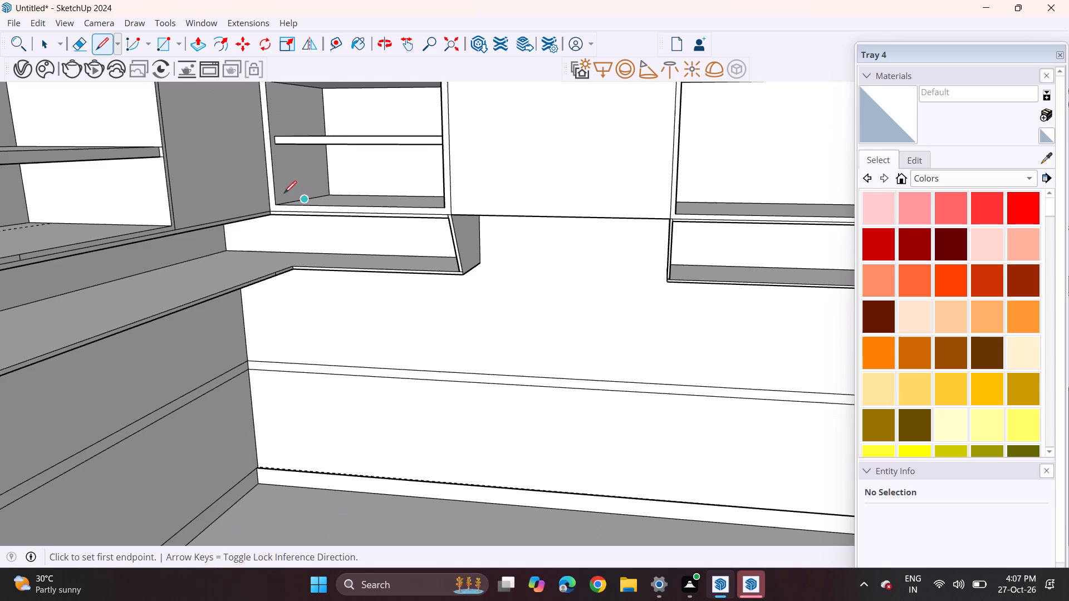
middle_click_drag(266, 110, 290, 239, "shift")
middle_click_drag(301, 156, 303, 144)
middle_click(314, 202)
scroll(316, 205, "up", 1)
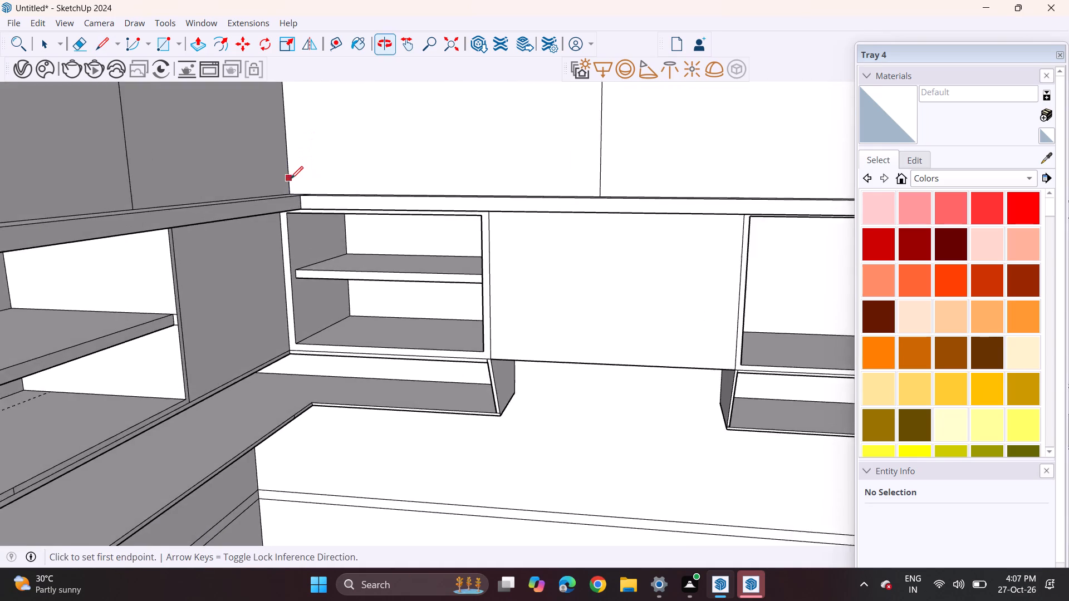
scroll(291, 179, "up", 8)
middle_click_drag(310, 192, 315, 218)
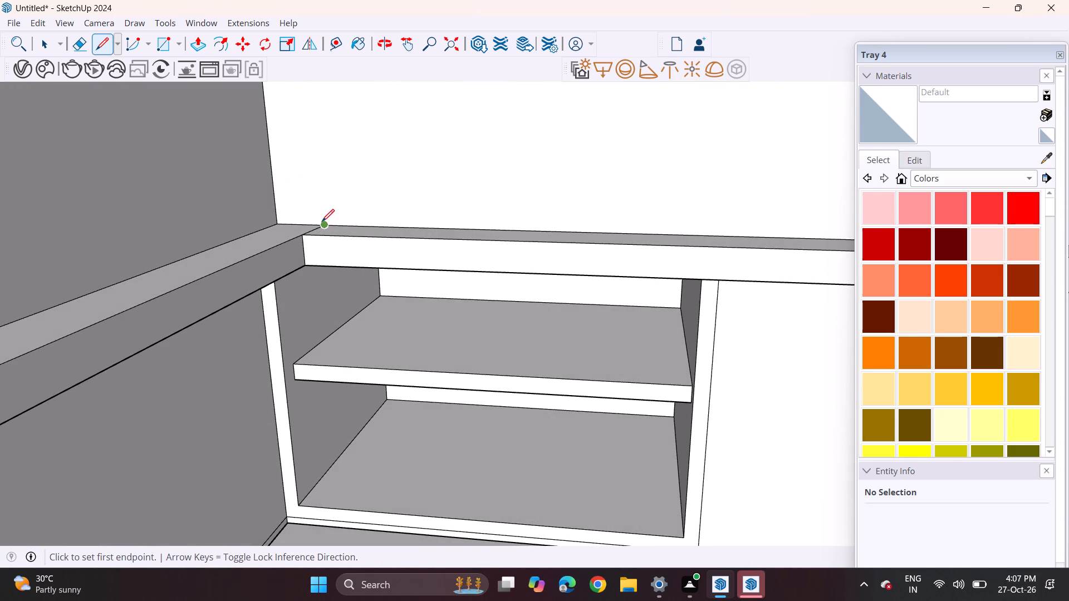
left_click(322, 221)
scroll(312, 125, "down", 6)
middle_click_drag(312, 130, 315, 283, "shift")
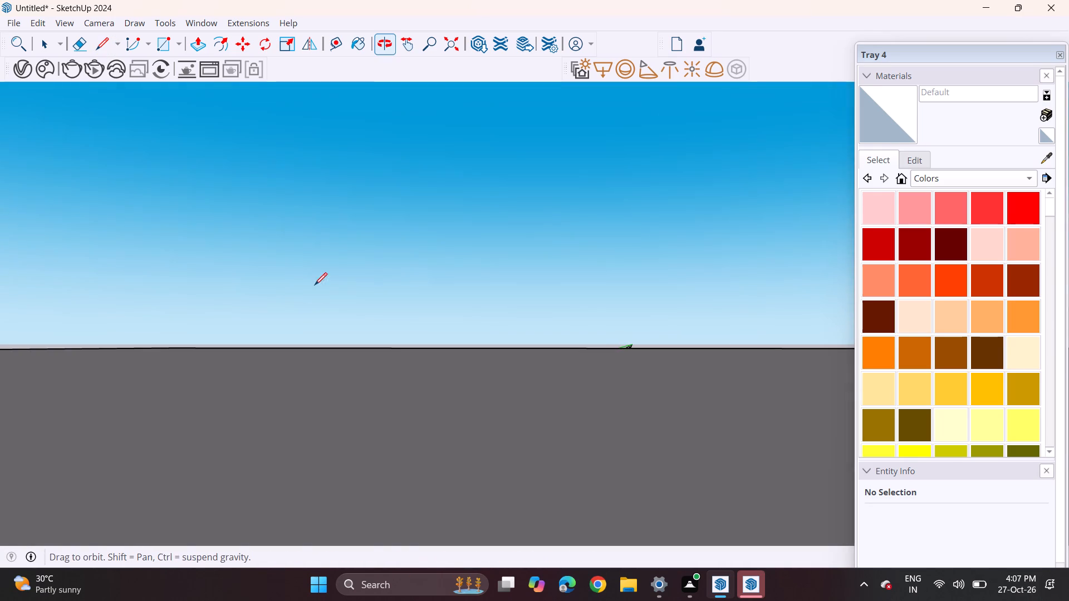
middle_click_drag(328, 444, 328, 133, "shift")
middle_click_drag(294, 425, 283, 130, "shift")
left_click(279, 220)
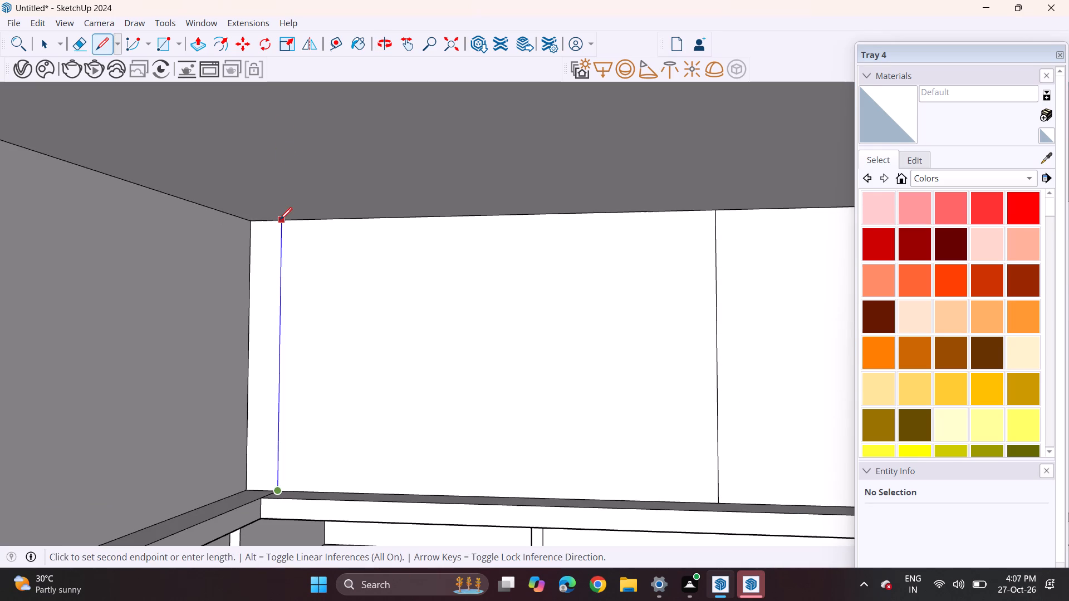
Copy the new vertical line beside the inner corner 0.3 along the back cabinet front, away from the corner.
scroll(276, 265, "up", 2)
key("space")
left_click(282, 339)
scroll(286, 377, "down", 3)
middle_click_drag(334, 415, 285, 397, "ctrl")
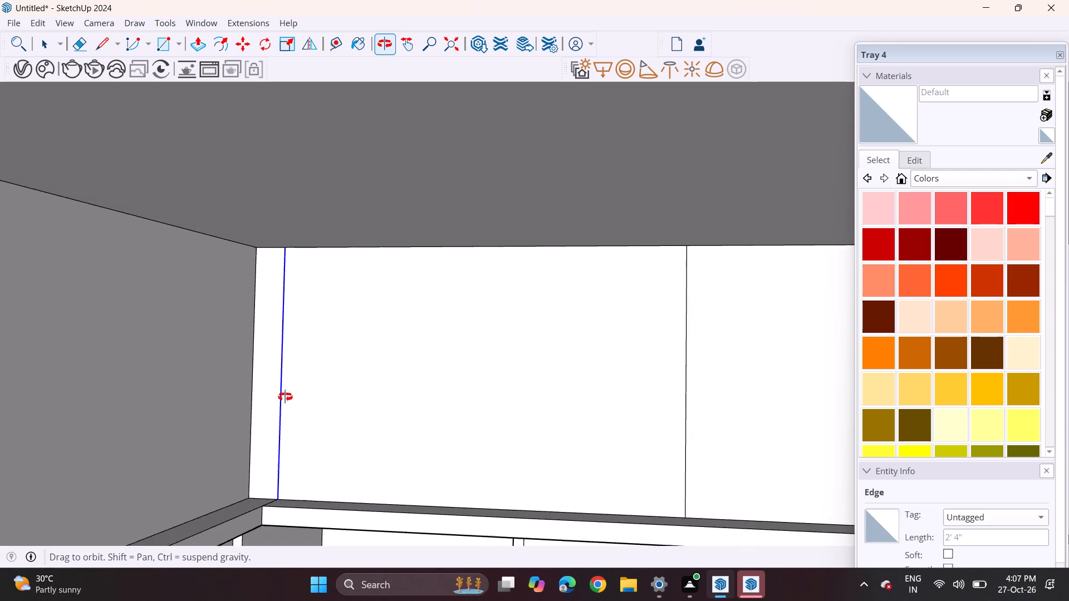
middle_click_drag(285, 397, 318, 438, "ctrl")
middle_click_drag(315, 464, 205, 283, "shift")
middle_click_drag(188, 267, 202, 335)
scroll(188, 364, "up", 2)
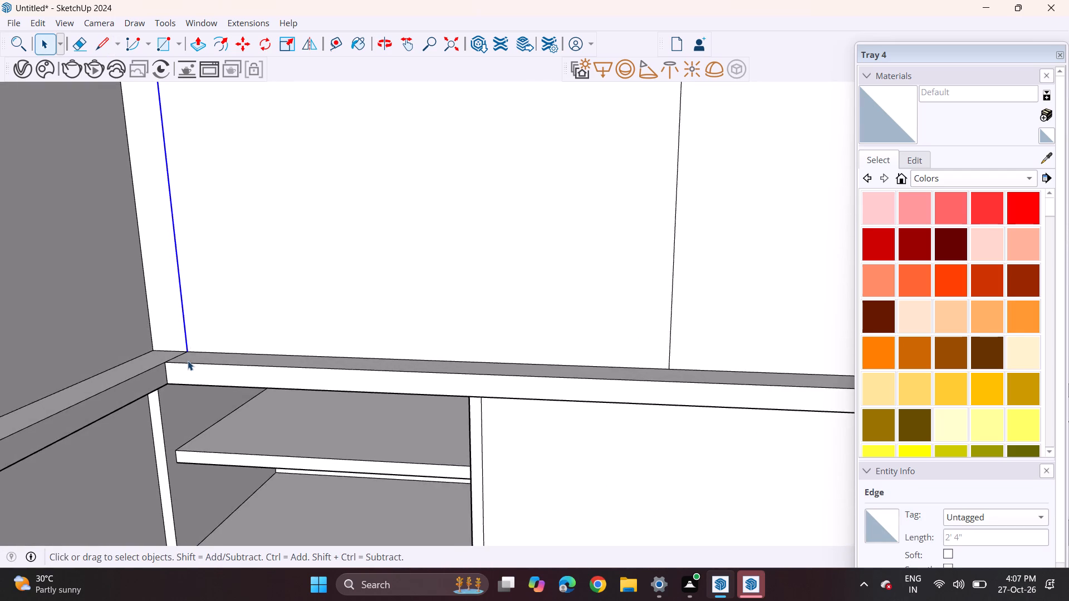
scroll(188, 361, "up", 19)
scroll(188, 348, "up", 5)
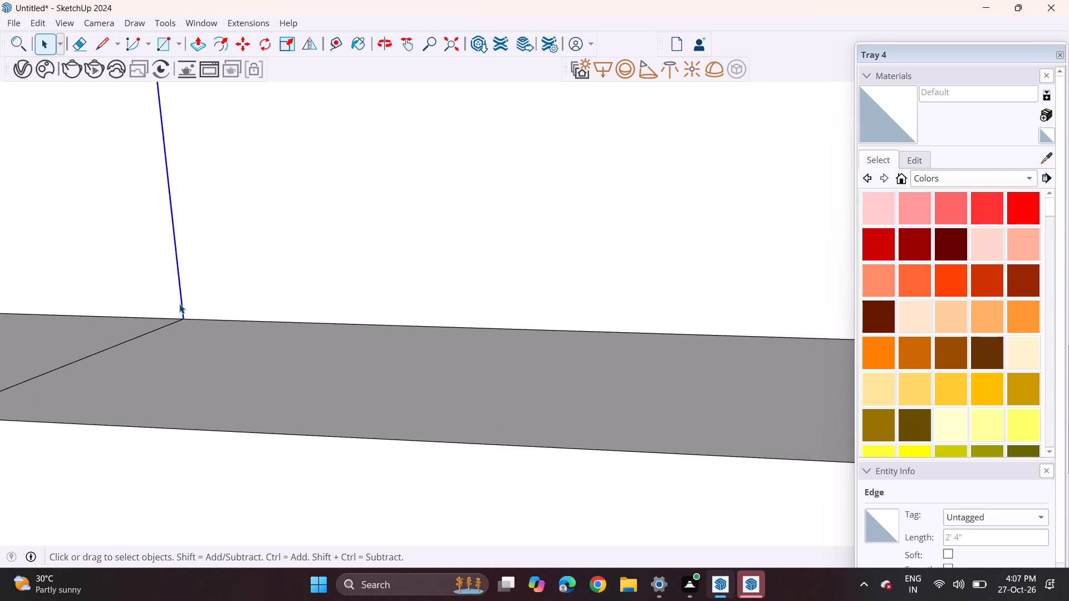
key("m")
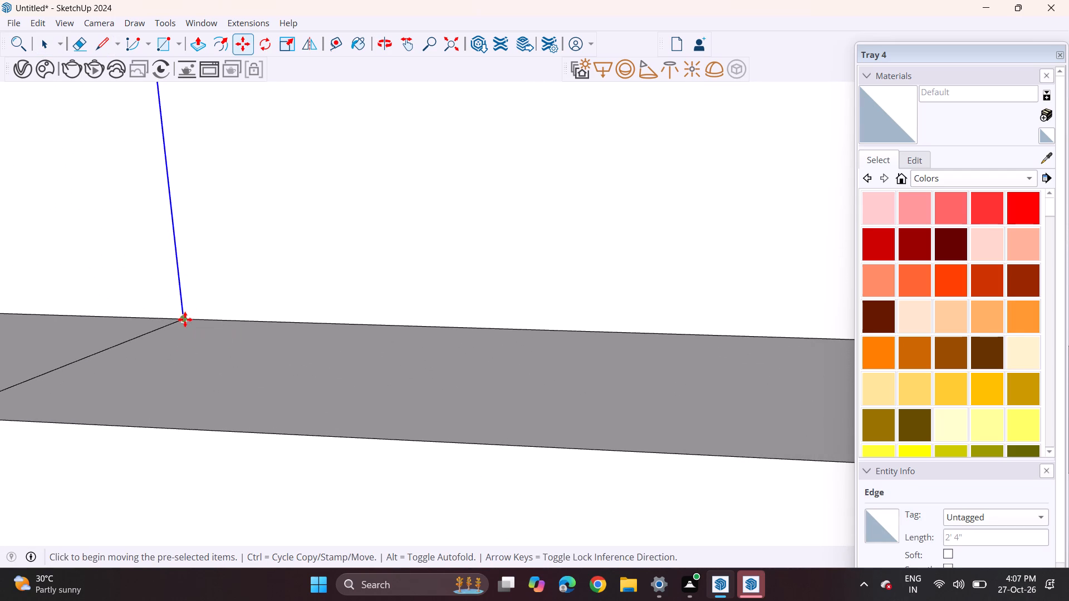
left_click(185, 319)
type("0.3")
key("Return")
Copy the back wall cabinet's first door divider, nearest the inner corner, 0.3 away from that corner to form a gap.
scroll(218, 347, "down", 6)
middle_click_drag(279, 331, 0, 348)
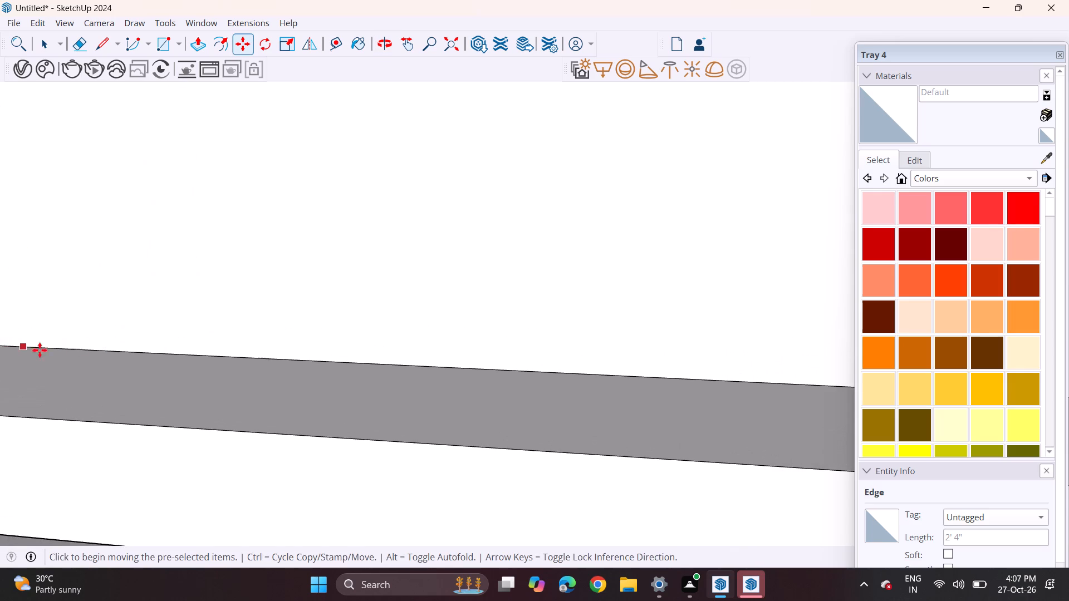
scroll(79, 347, "down", 1)
scroll(79, 347, "up", 2)
scroll(81, 352, "down", 1)
scroll(81, 354, "up", 1)
scroll(112, 370, "down", 9)
middle_click_drag(163, 392, 208, 310)
scroll(208, 310, "down", 13)
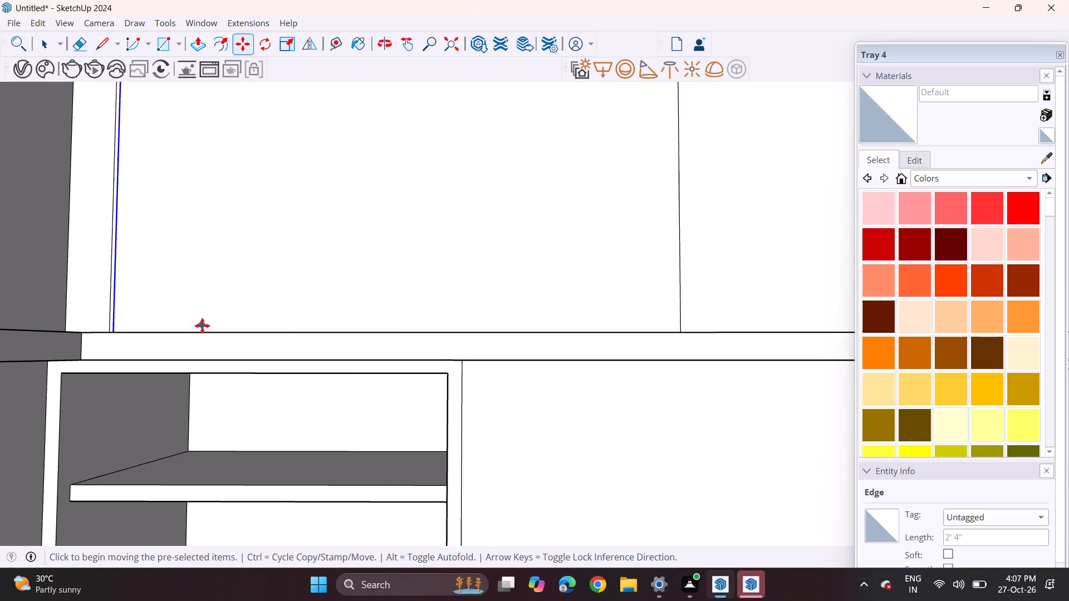
scroll(202, 326, "down", 5)
scroll(202, 326, "up", 1)
scroll(202, 326, "down", 5)
middle_click_drag(299, 283, 170, 302)
middle_click_drag(293, 303, 317, 335)
scroll(295, 329, "up", 5)
key("space")
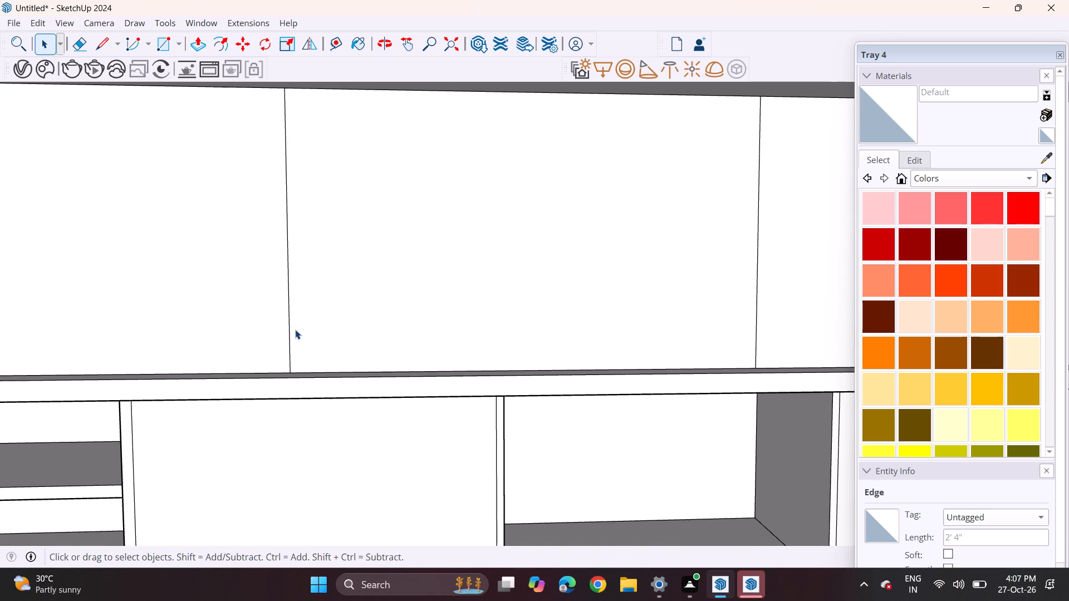
left_click(293, 329)
left_click(291, 334)
scroll(291, 340, "up", 7)
middle_click_drag(290, 353, 288, 400)
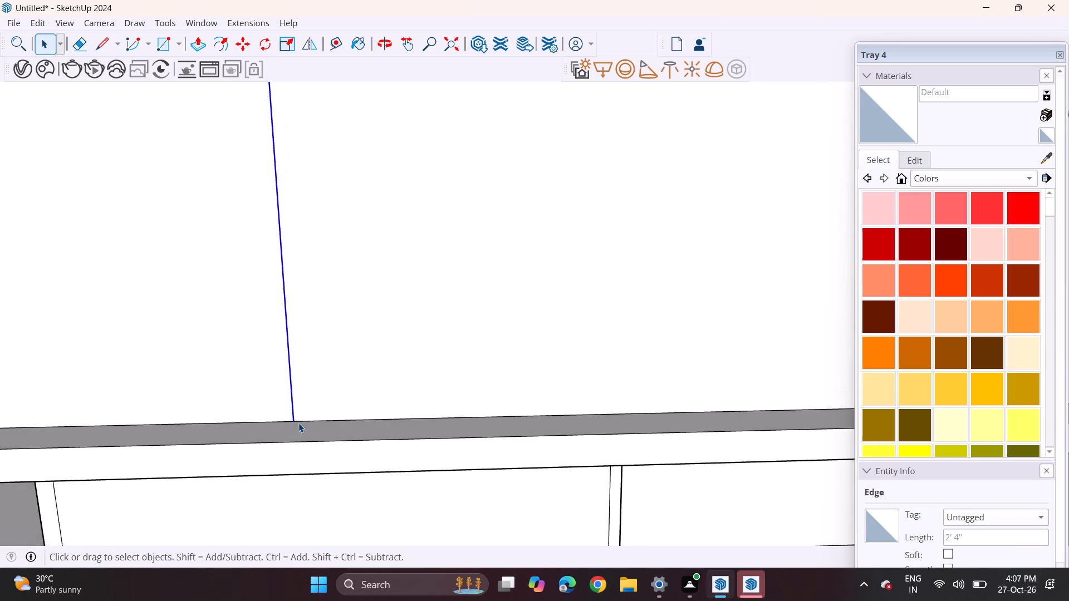
scroll(298, 423, "up", 13)
key("m")
scroll(264, 425, "up", 5)
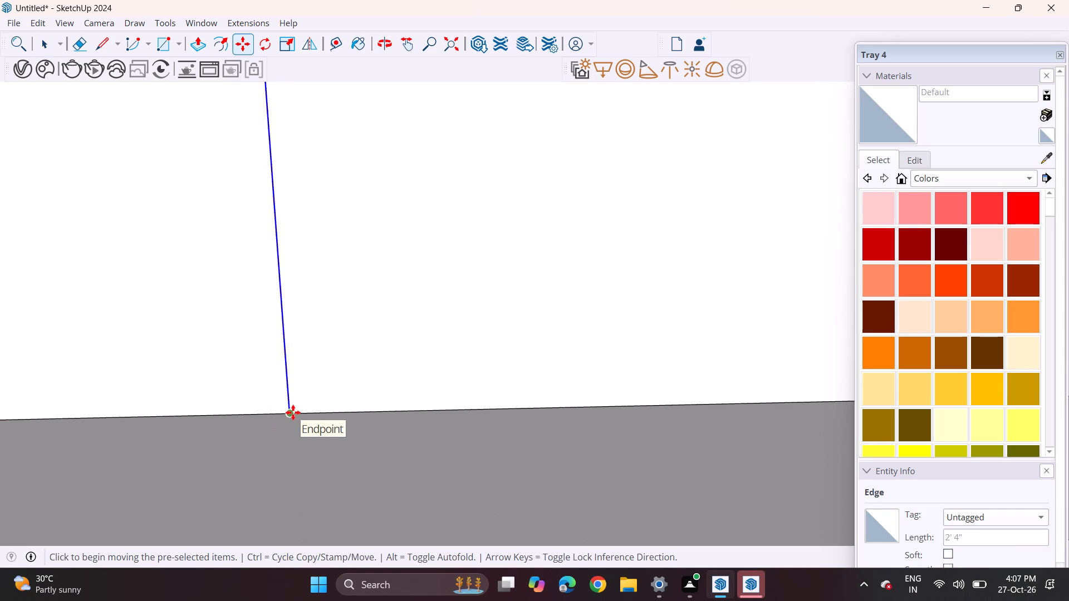
left_click(293, 412)
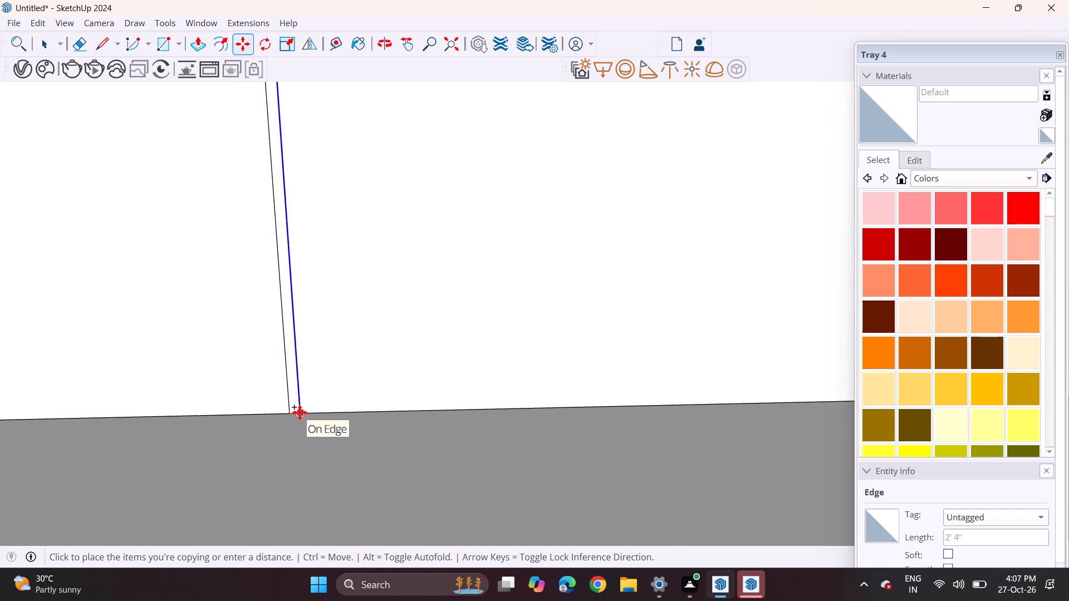
type("0.3")
key("Return")
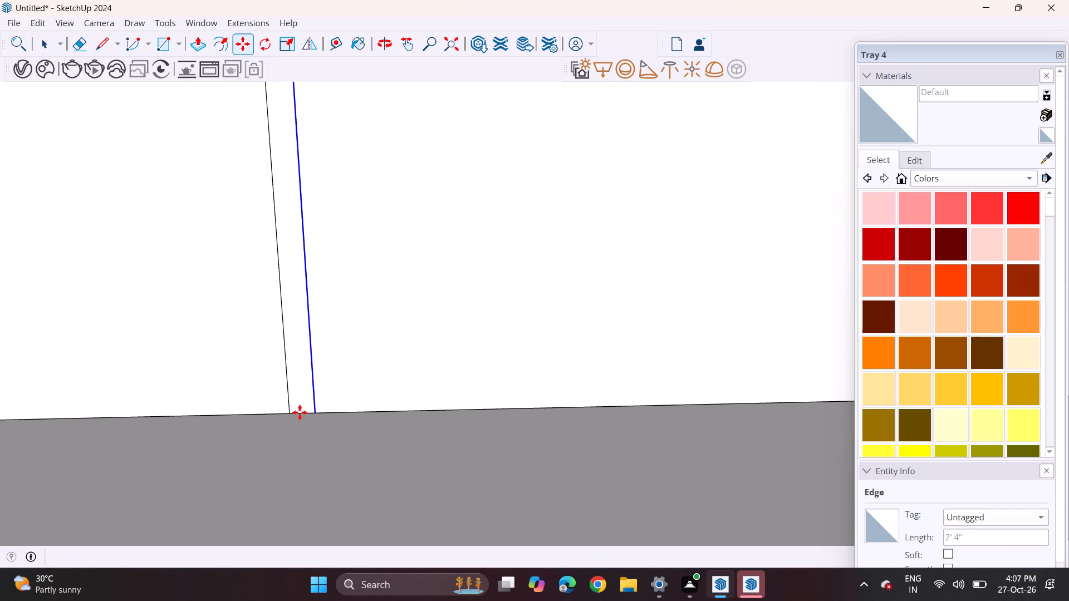
Copy the back wall cabinet's second door divider 0.3 away from the inner corner to form a matching gap.
scroll(297, 420, "down", 4)
middle_click_drag(616, 372, 0, 447, "shift")
middle_click_drag(625, 427, 0, 403)
scroll(144, 412, "up", 1, "shift")
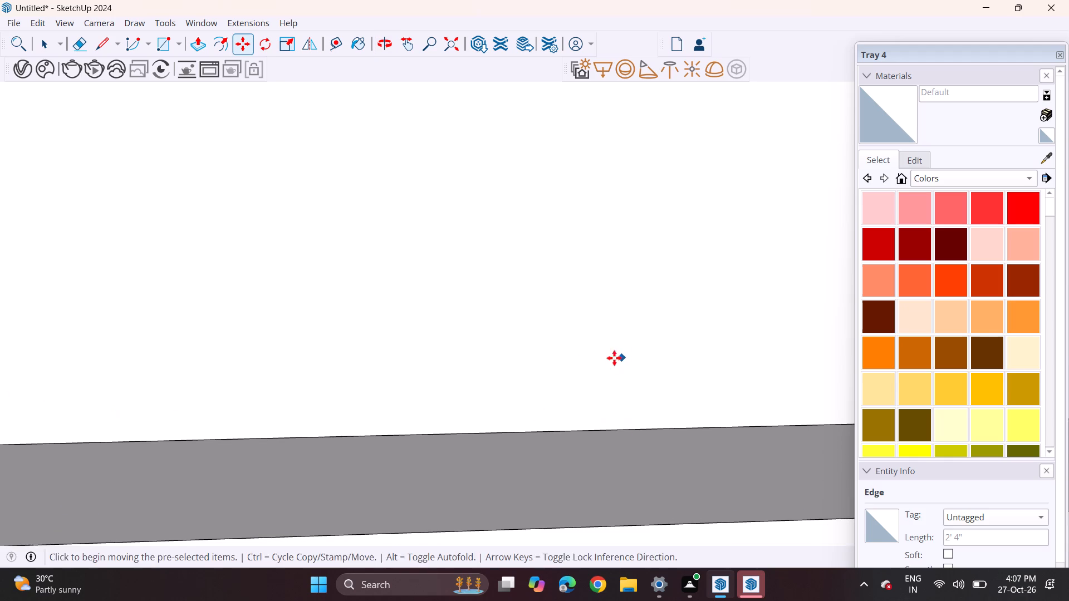
middle_click_drag(609, 358, 160, 367, "shift")
middle_click_drag(620, 380, 0, 516, "shift")
middle_click_drag(604, 484, 282, 397, "shift")
key("space")
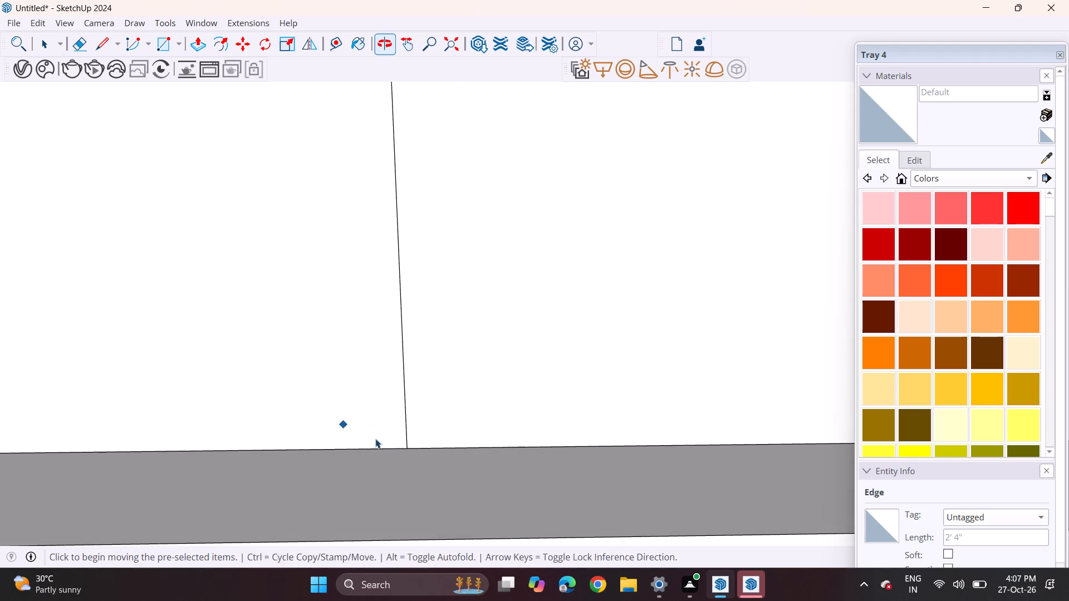
left_click(404, 434)
left_click(407, 439)
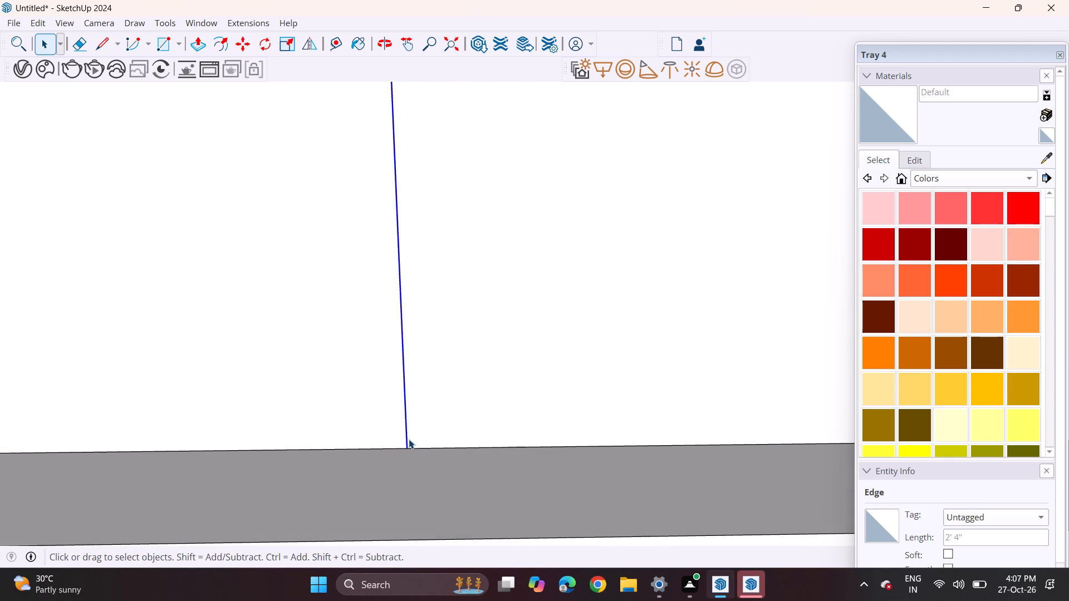
key("m")
left_click(410, 447)
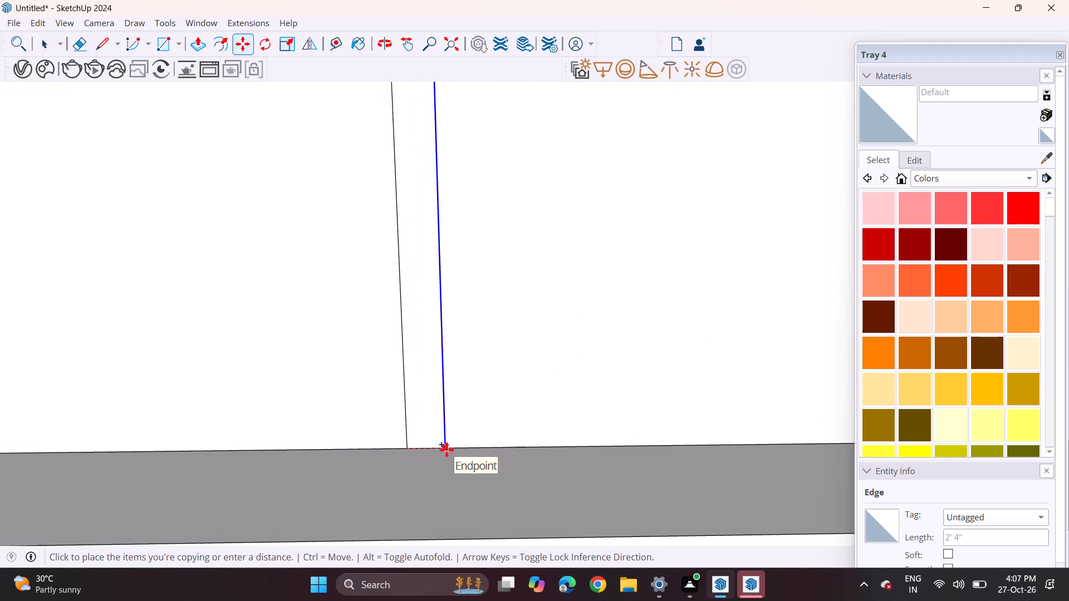
type("0.3")
key("Return")
Copy the side wall top cabinet's door divider farthest from the inner corner by 0.3 to form a gap.
scroll(482, 458, "down", 5)
scroll(482, 458, "up", 2)
scroll(482, 458, "down", 5)
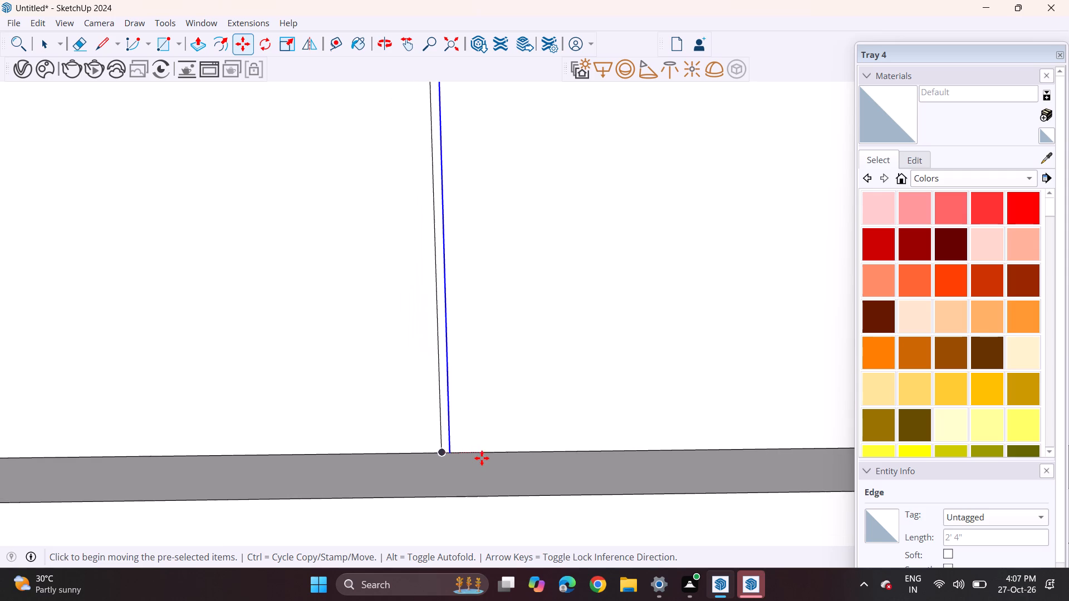
scroll(482, 458, "down", 14)
scroll(486, 472, "up", 1)
scroll(486, 474, "down", 5)
middle_click_drag(486, 480, 450, 329)
scroll(448, 347, "down", 13)
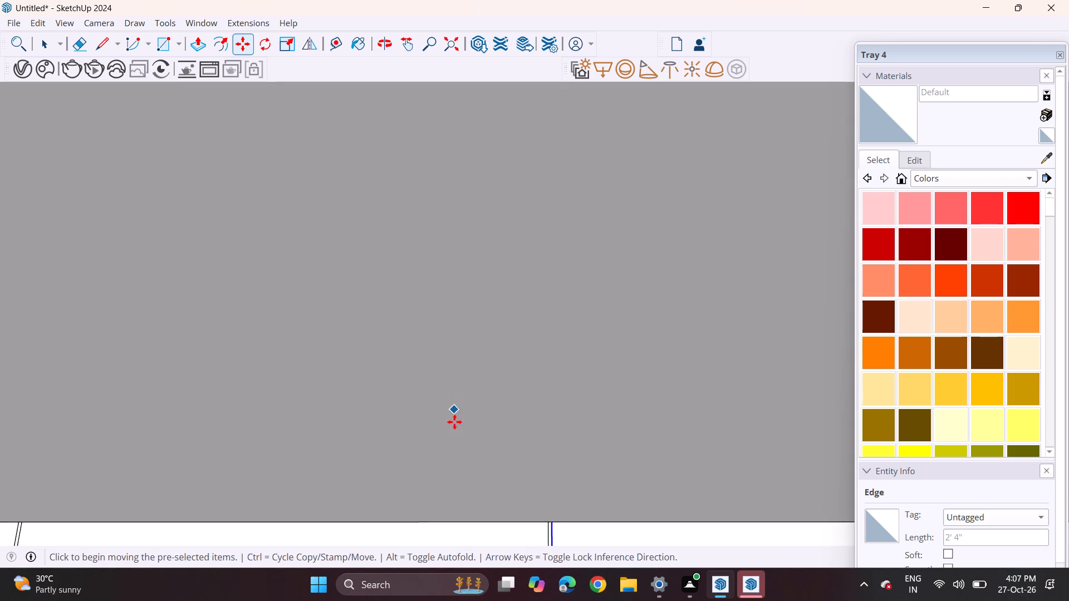
scroll(454, 422, "down", 1)
middle_click_drag(431, 455, 531, 181, "shift")
middle_click_drag(467, 556, 522, 278)
middle_click_drag(520, 475, 546, 235)
middle_click_drag(475, 529, 533, 247)
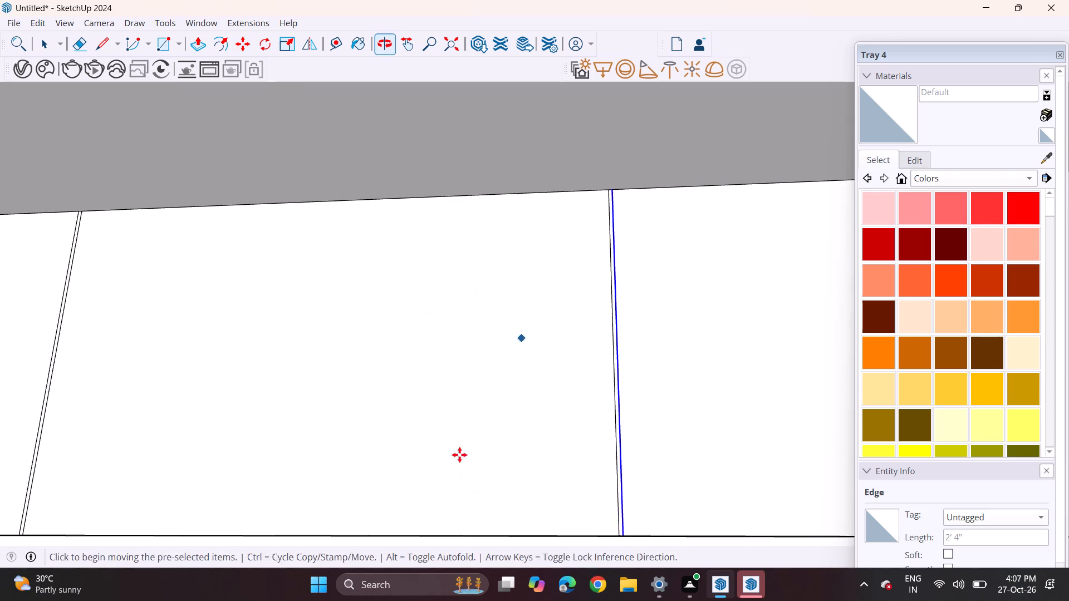
middle_click_drag(459, 471, 634, 145, "shift")
middle_click_drag(628, 201, 471, 274)
middle_click_drag(176, 304, 512, 322, "shift")
scroll(539, 329, "up", 1)
middle_click_drag(354, 331, 249, 333)
middle_click_drag(187, 334, 620, 352, "shift")
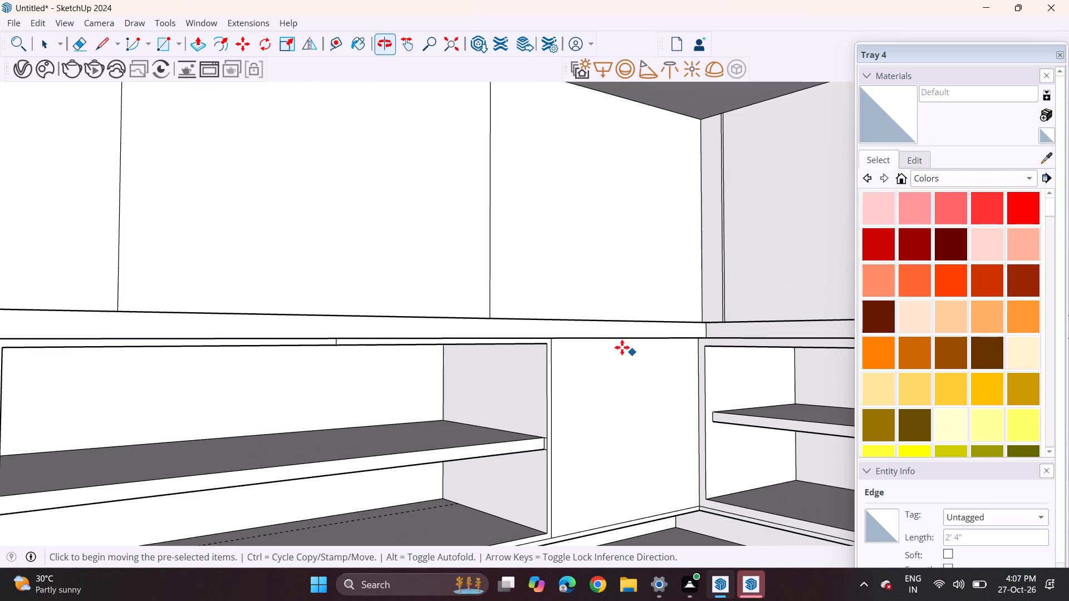
middle_click_drag(448, 329, 303, 334)
scroll(448, 329, "up", 1)
middle_click_drag(268, 334, 519, 352, "shift")
middle_click_drag(461, 348, 404, 348)
key("space")
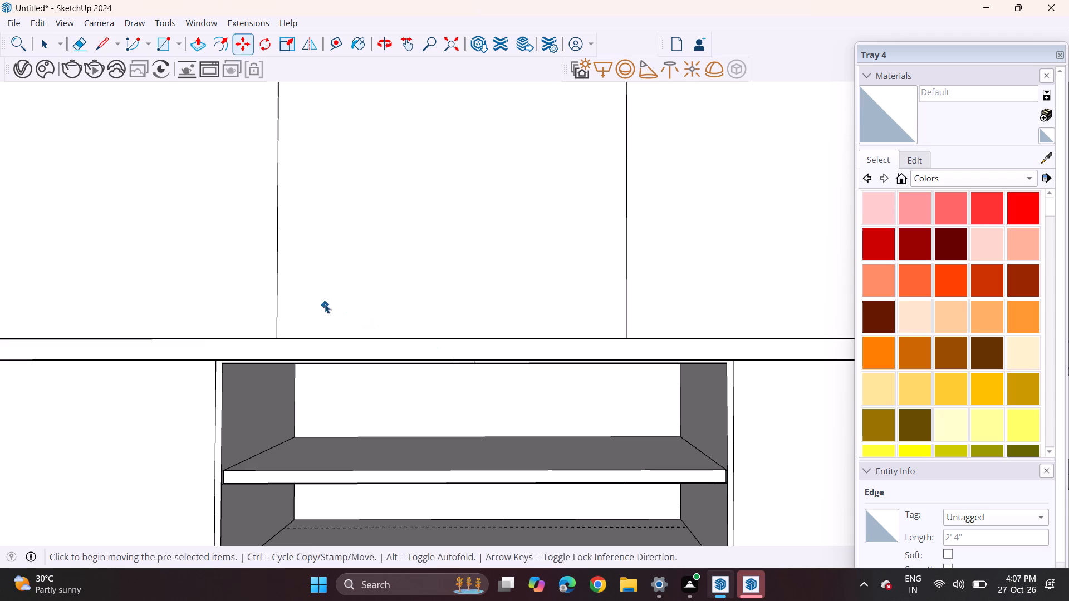
left_click(275, 300)
left_click(275, 297)
middle_click(278, 297)
left_click_drag(278, 297, 278, 305)
middle_click_drag(281, 308, 298, 363)
scroll(298, 363, "up", 7)
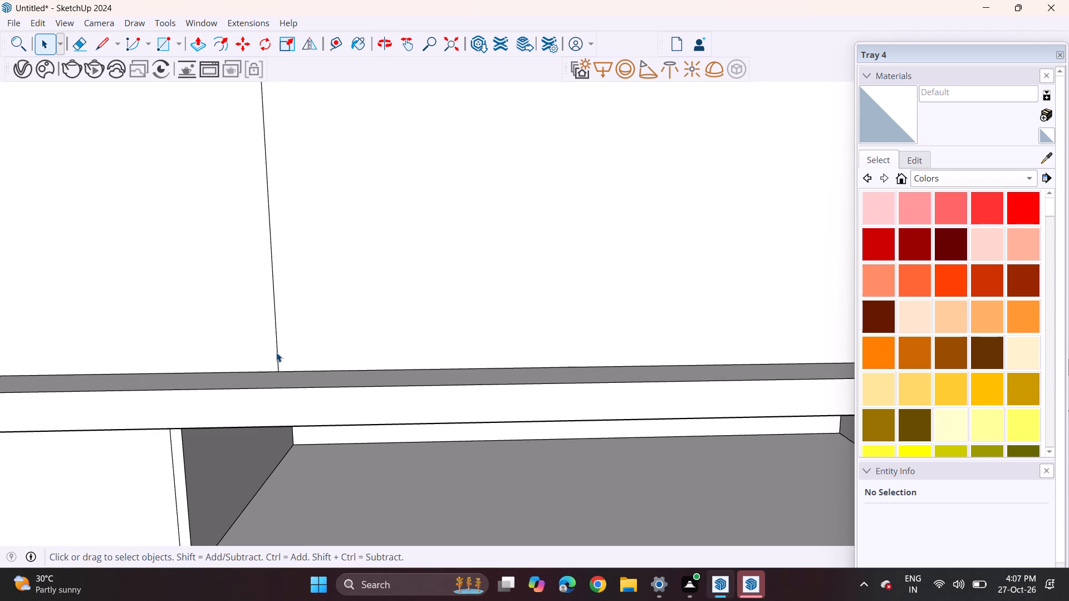
left_click(276, 352)
scroll(276, 352, "up", 7)
scroll(276, 352, "down", 1)
scroll(276, 352, "up", 1)
key("m")
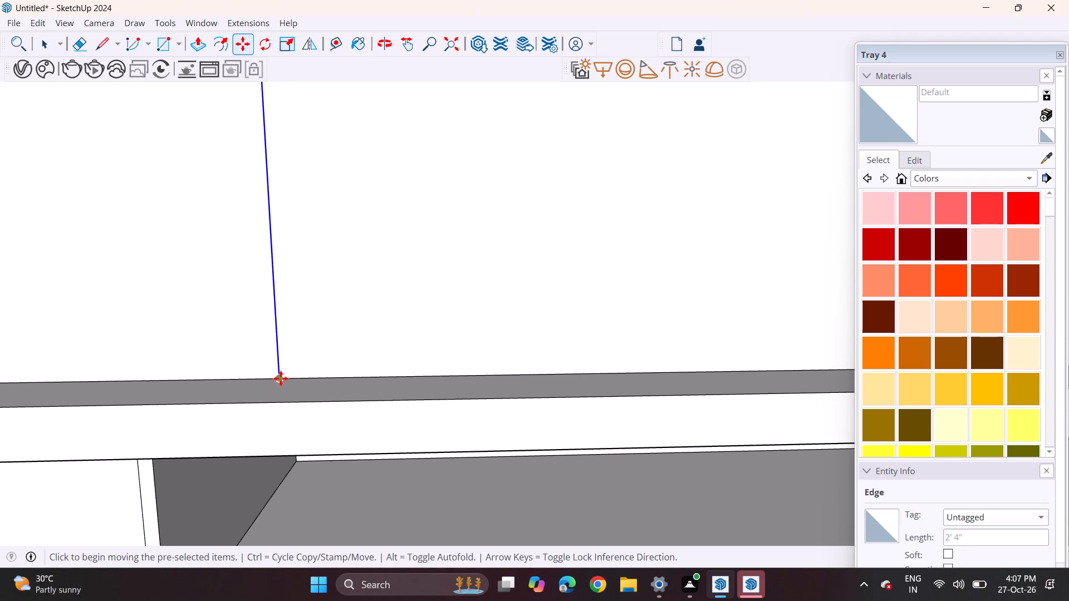
left_click(279, 379)
type("0.3")
key("Return")
Copy the side wall top cabinet's door divider nearest the inner corner 0.3 toward that corner to form a gap.
scroll(303, 380, "down", 6)
middle_click_drag(527, 349, 173, 395)
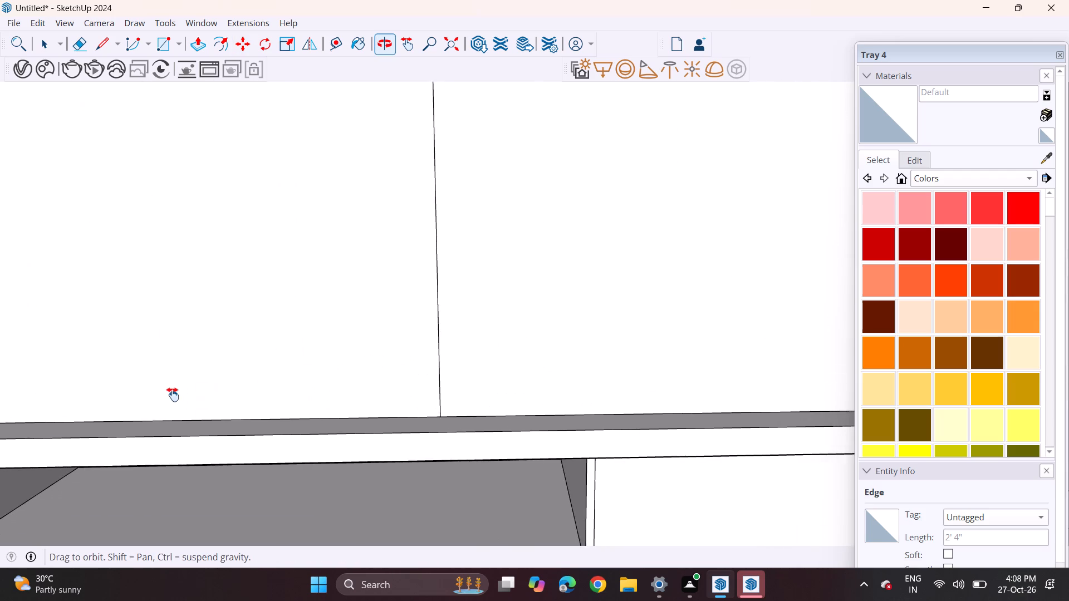
middle_click_drag(173, 395, 67, 385)
key("space")
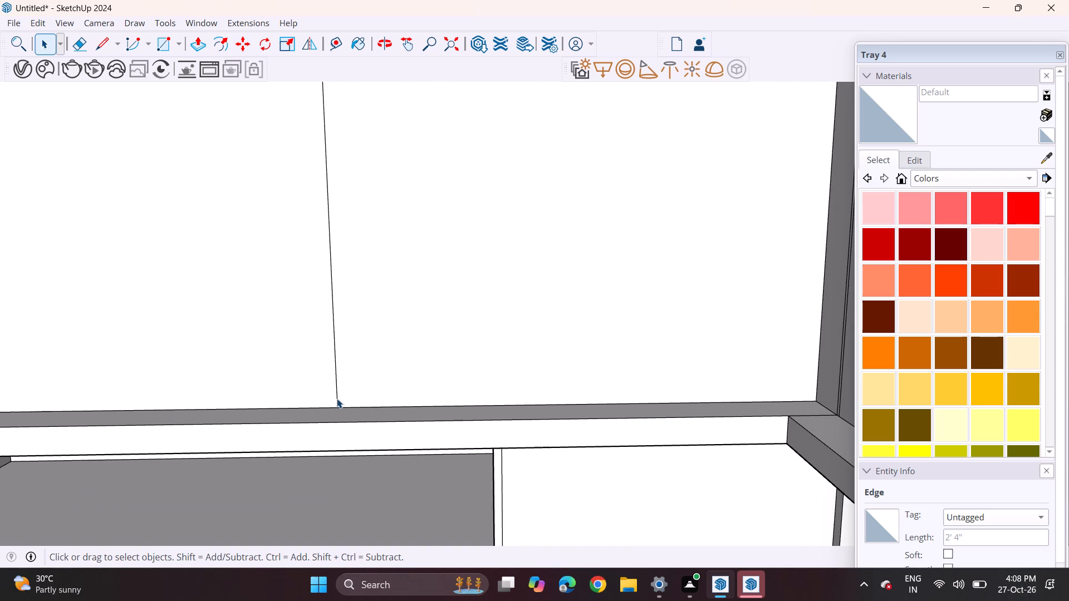
left_click(337, 398)
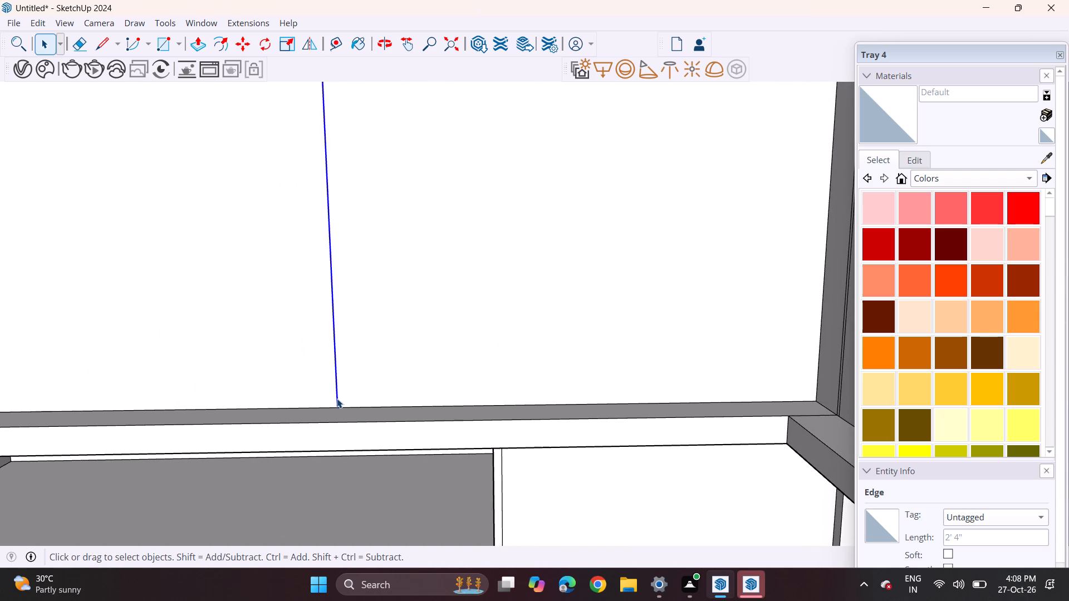
key("m")
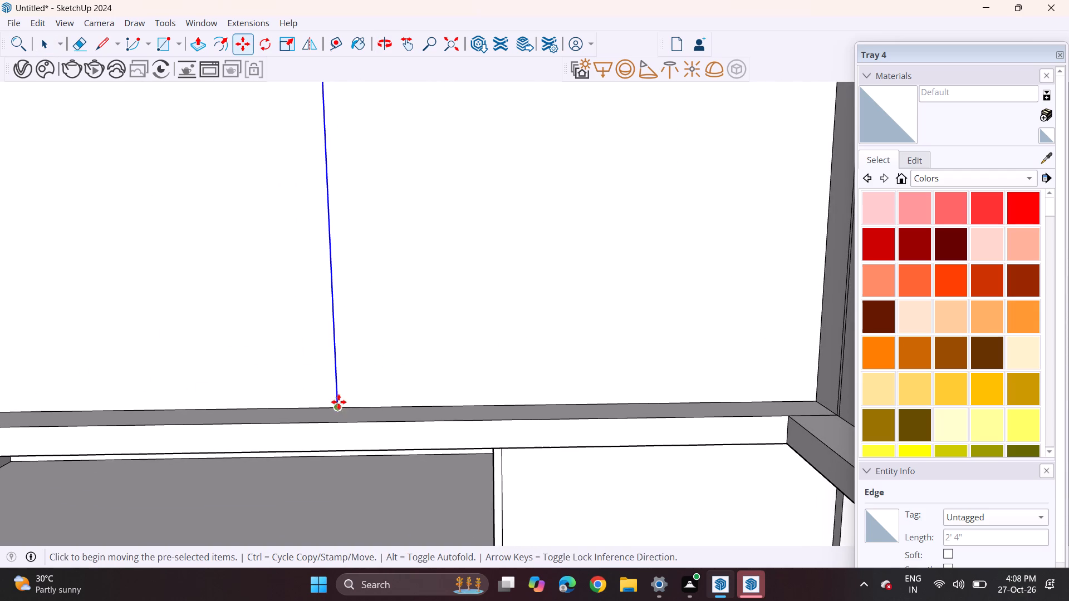
left_click(338, 407)
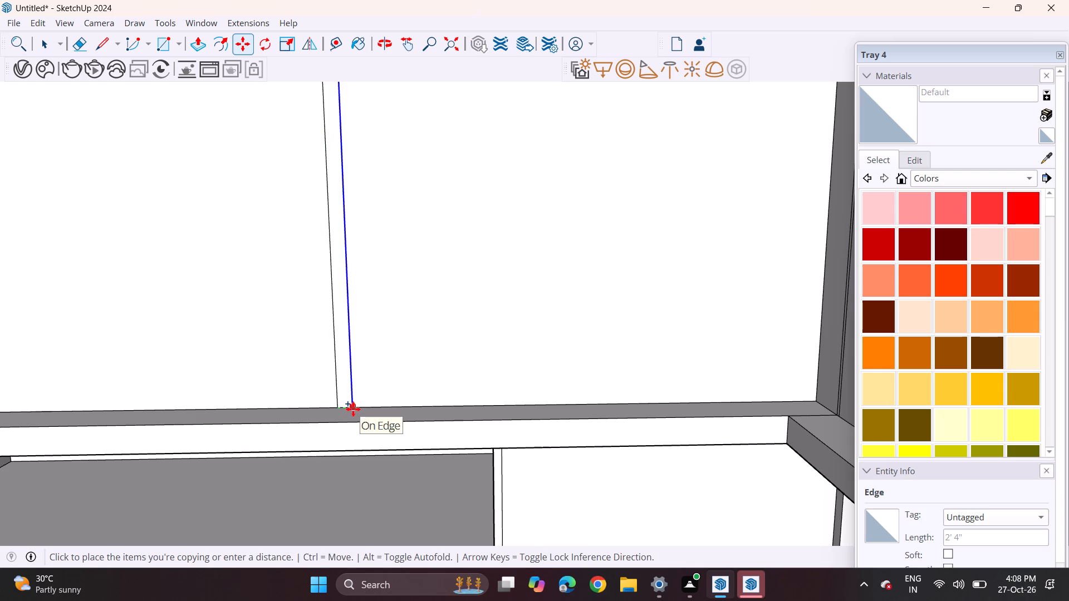
type("0.3")
key("Return")
Examine the door gaps across the side and back wall top cabinets, and select the back wall face below the cabinets.
scroll(365, 413, "down", 8)
middle_click_drag(355, 421, 603, 264)
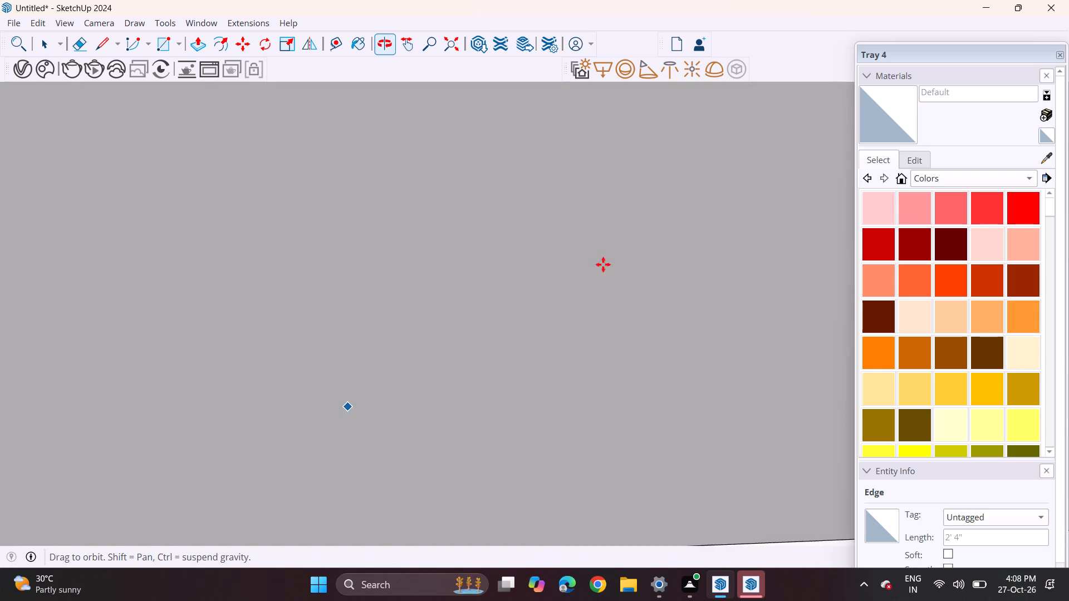
middle_click_drag(580, 403, 645, 184)
middle_click_drag(509, 323, 684, 43)
scroll(510, 315, "up", 1)
middle_click_drag(458, 445, 636, 97, "shift")
scroll(416, 471, "up", 1, "shift")
scroll(268, 455, "up", 2)
middle_click_drag(274, 447, 302, 581)
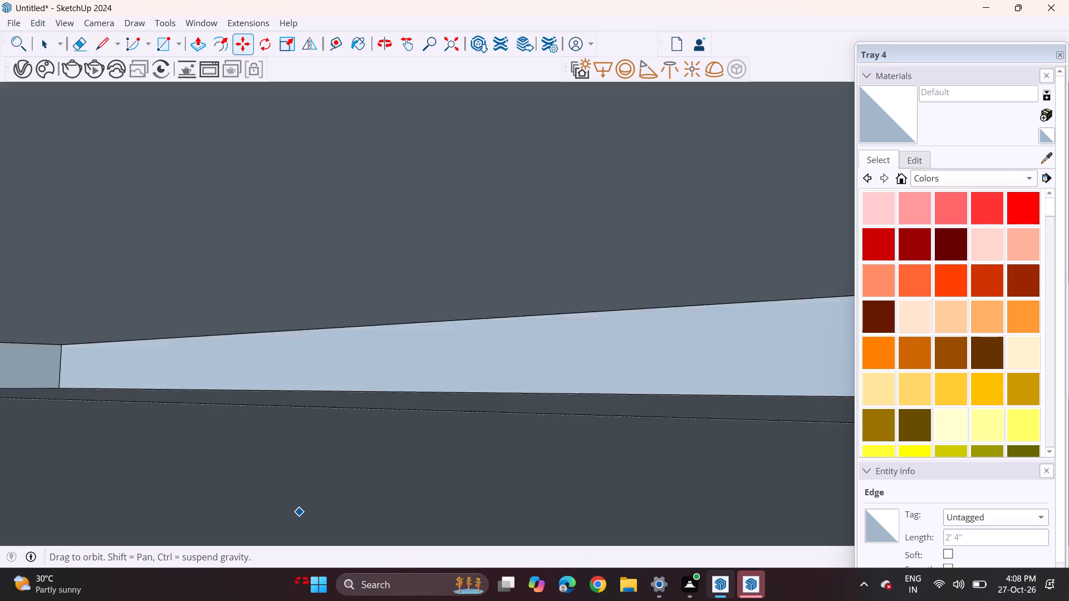
middle_click_drag(302, 581, 303, 583)
middle_click_drag(311, 556, 439, 334, "shift")
middle_click_drag(342, 505, 443, 329)
scroll(320, 560, "up", 1, "shift")
middle_click_drag(328, 542, 518, 250, "shift")
middle_click_drag(337, 477, 494, 238, "shift")
scroll(465, 279, "up", 1, "shift")
scroll(474, 311, "down", 6)
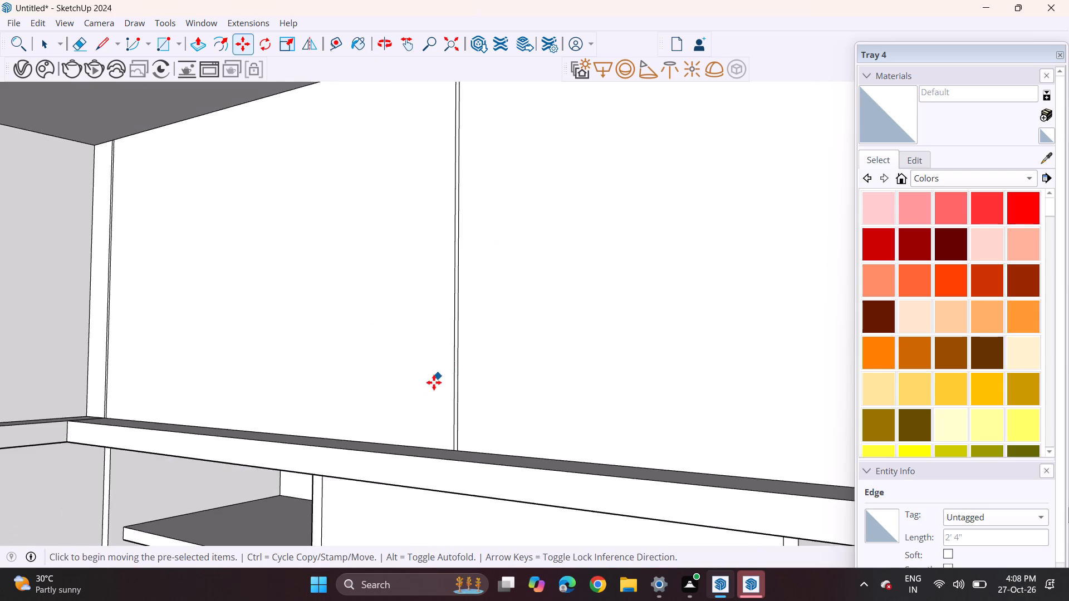
scroll(434, 382, "down", 4)
scroll(433, 407, "up", 1)
scroll(373, 467, "down", 3)
scroll(371, 474, "up", 2)
middle_click_drag(351, 476, 527, 298, "shift")
scroll(518, 300, "down", 5)
scroll(483, 339, "up", 2)
scroll(483, 339, "down", 2)
middle_click_drag(340, 354, 447, 345)
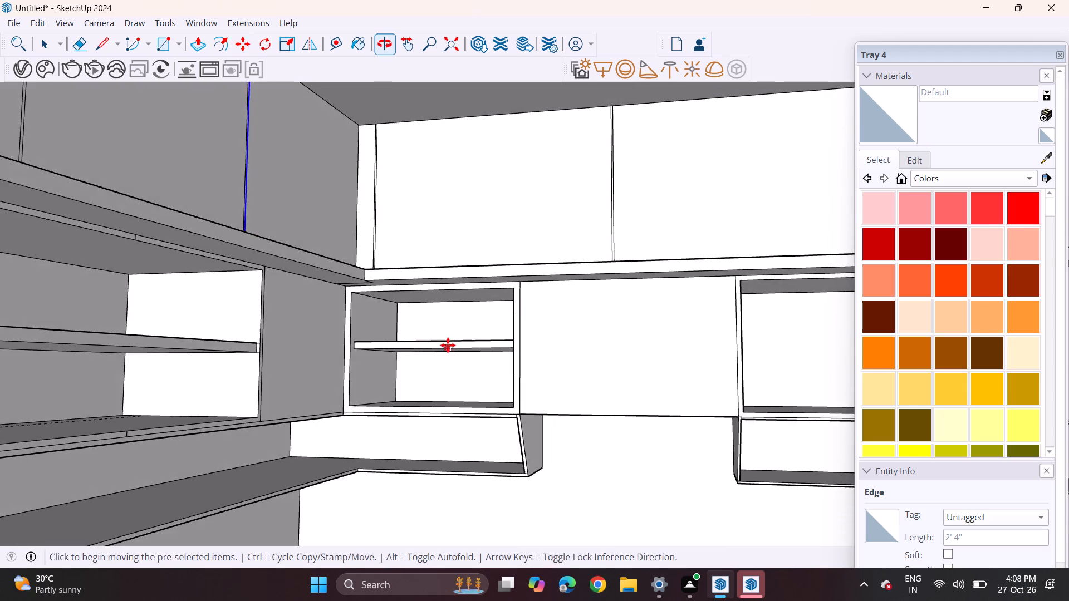
scroll(435, 352, "down", 5)
middle_click_drag(272, 408, 120, 435, "shift")
middle_click_drag(177, 435, 242, 434)
middle_click_drag(269, 444, 346, 426)
key("space")
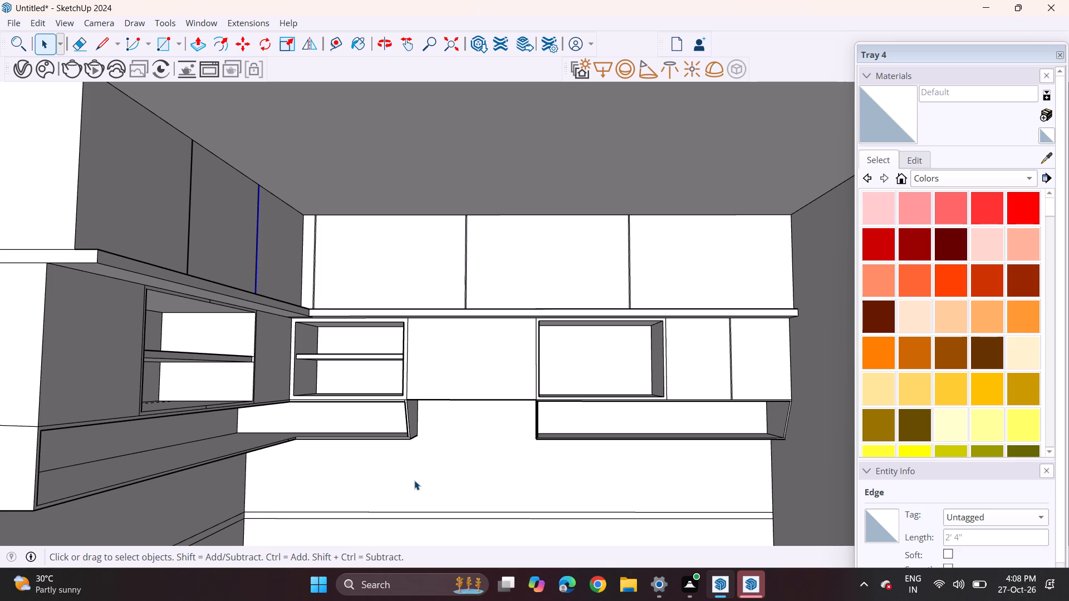
key("space")
left_click(414, 480)
left_click(459, 465)
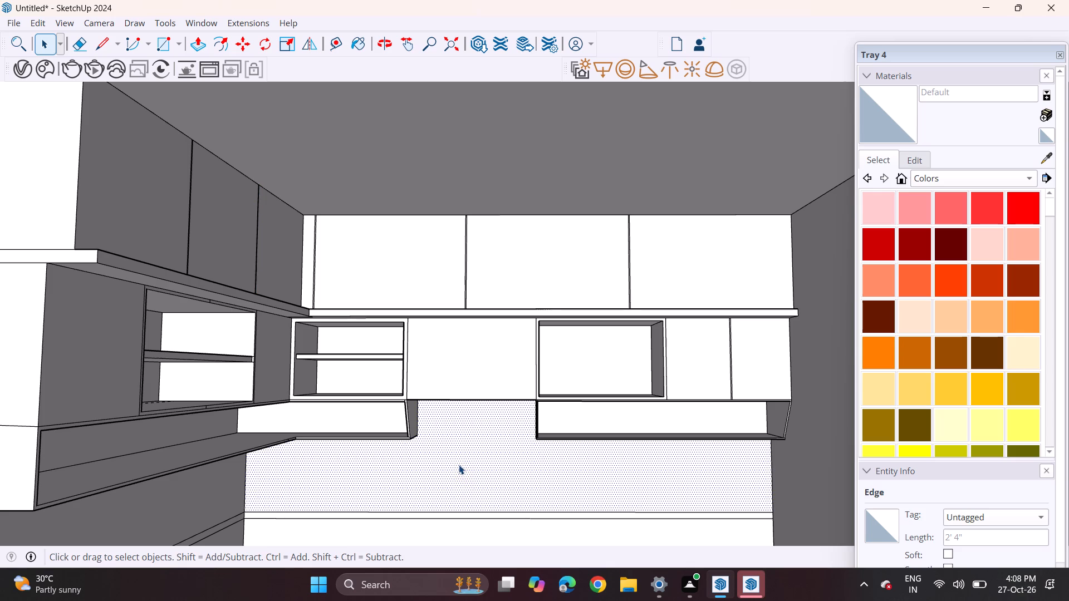
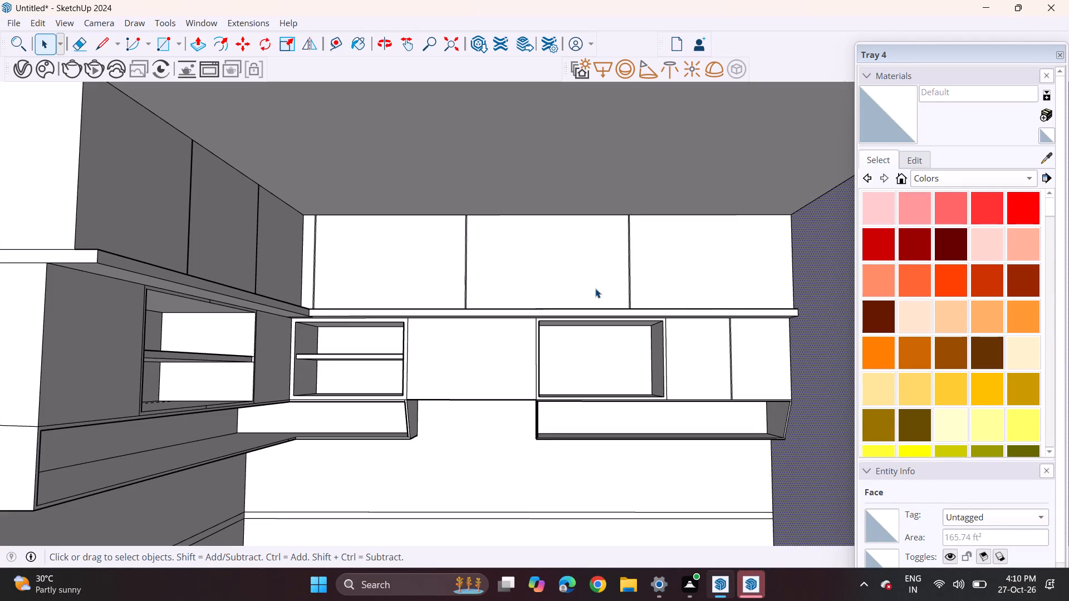
Examine the niches, slanted lower boxes and top cabinets along the side and back walls.
scroll(595, 290, "down", 2)
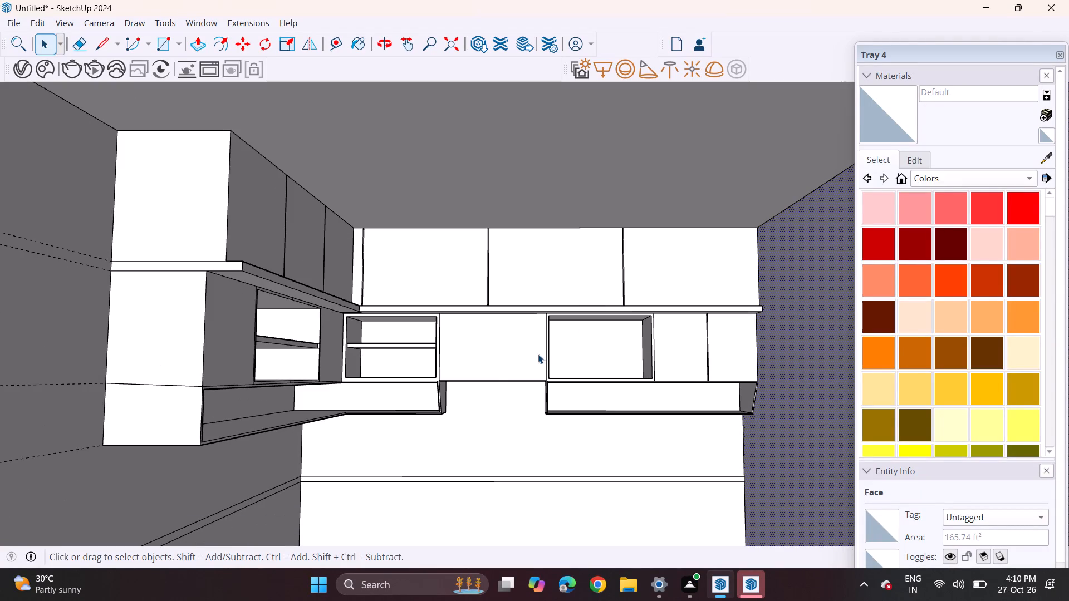
middle_click_drag(491, 374, 550, 359)
middle_click_drag(553, 352, 442, 361)
middle_click_drag(416, 343, 474, 339, "shift")
middle_click_drag(480, 339, 422, 365)
scroll(446, 362, "up", 1)
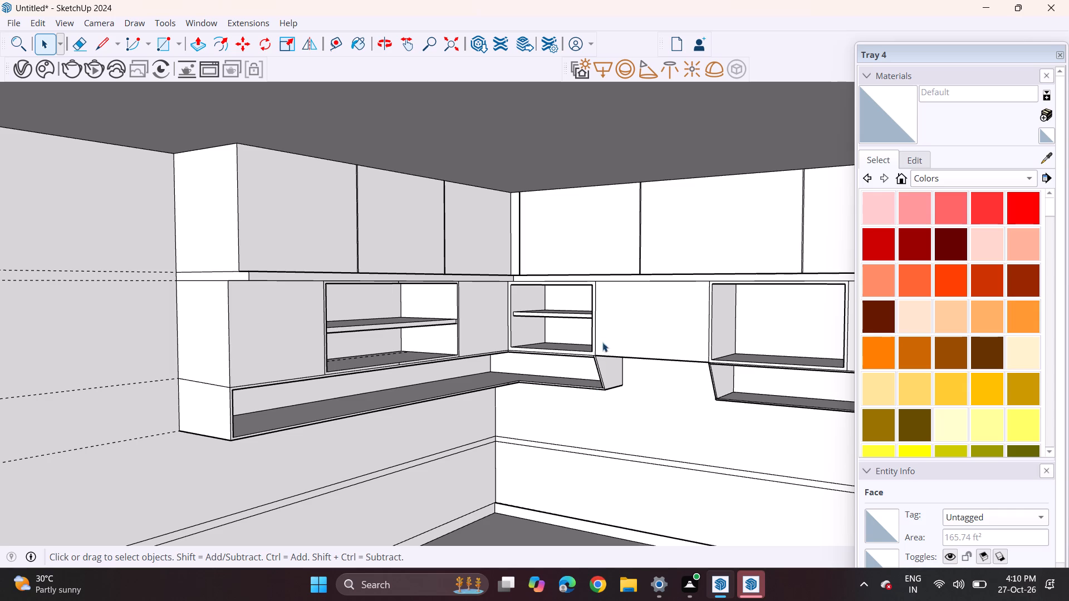
scroll(599, 352, "up", 11)
scroll(557, 343, "down", 1)
scroll(557, 343, "up", 3)
scroll(550, 358, "down", 5)
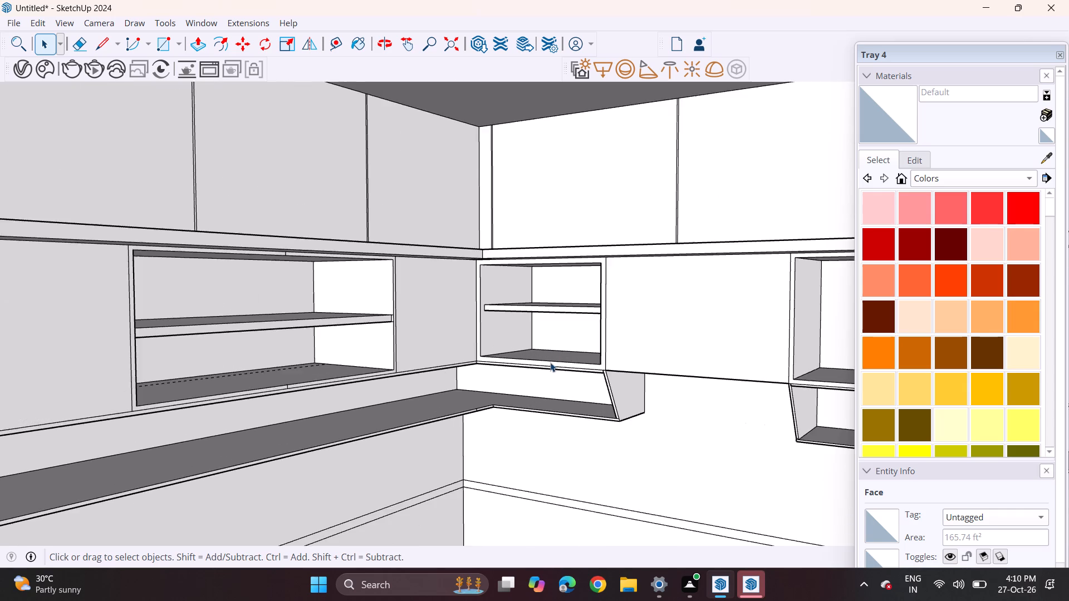
scroll(550, 362, "down", 3)
scroll(550, 362, "up", 1)
middle_click_drag(584, 372, 477, 373, "shift")
middle_click_drag(475, 375, 553, 364)
scroll(482, 375, "up", 1)
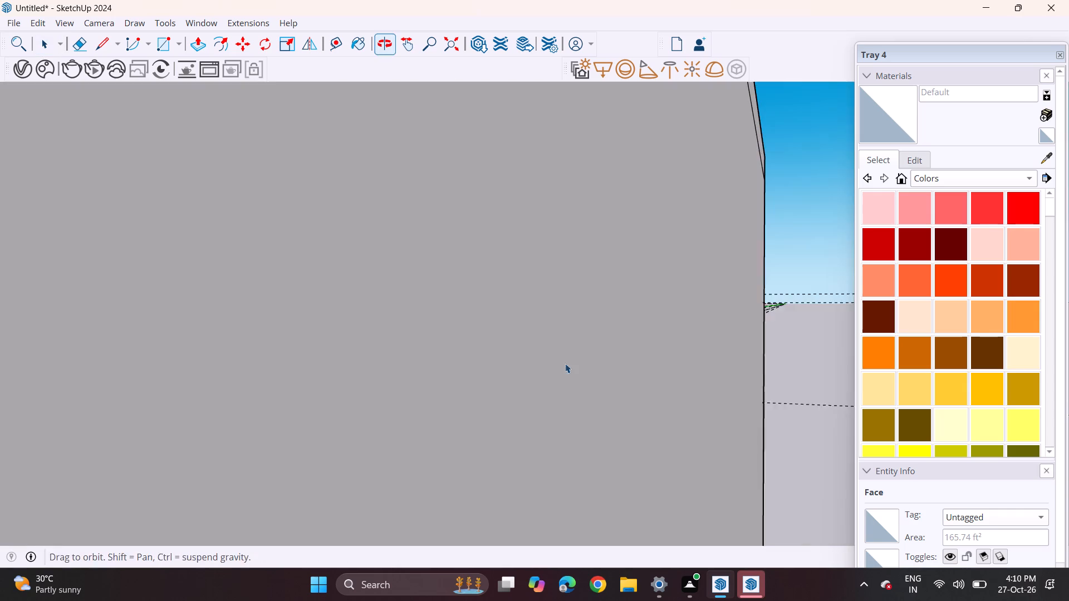
middle_click_drag(541, 371, 604, 378)
middle_click_drag(346, 434, 698, 365, "shift")
middle_click_drag(446, 381, 777, 352, "shift")
middle_click_drag(503, 382, 666, 356, "shift")
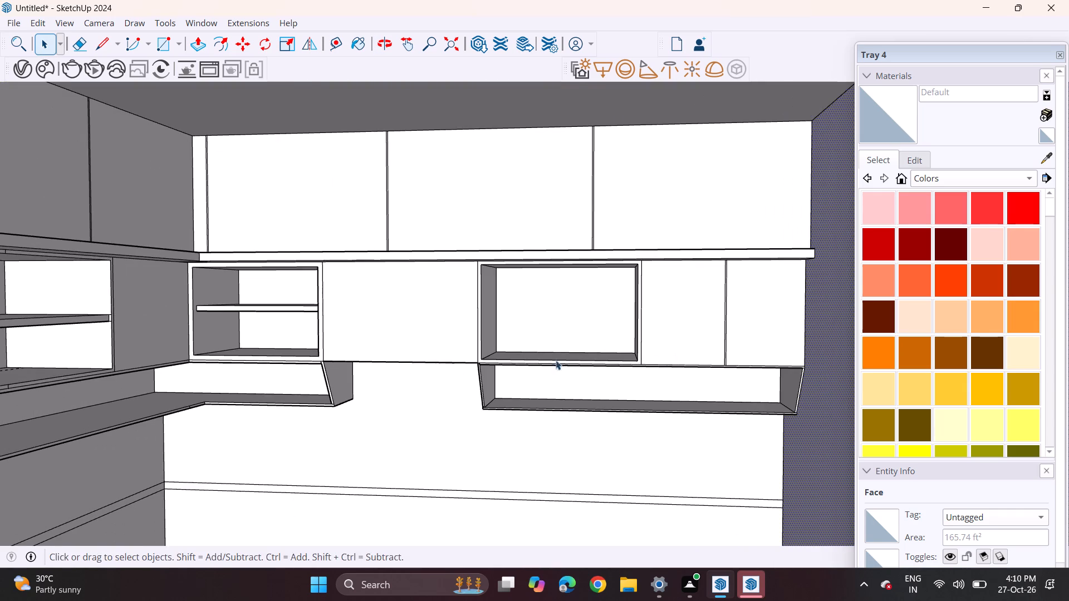
middle_click_drag(564, 360, 821, 321, "shift")
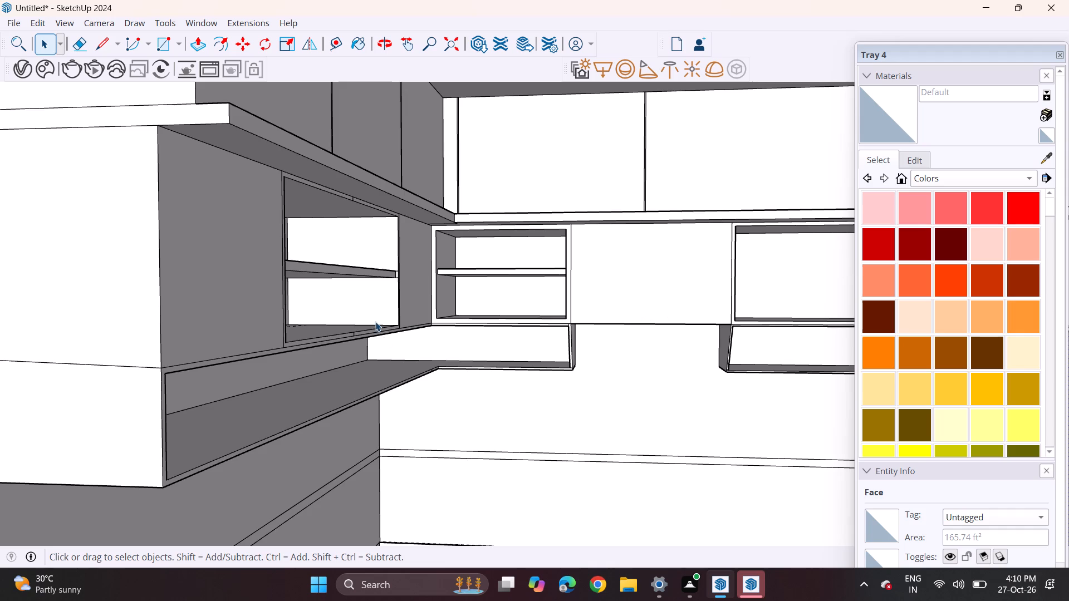
scroll(376, 322, "up", 1)
scroll(376, 322, "down", 4)
middle_click_drag(393, 328, 460, 314)
scroll(455, 328, "down", 4)
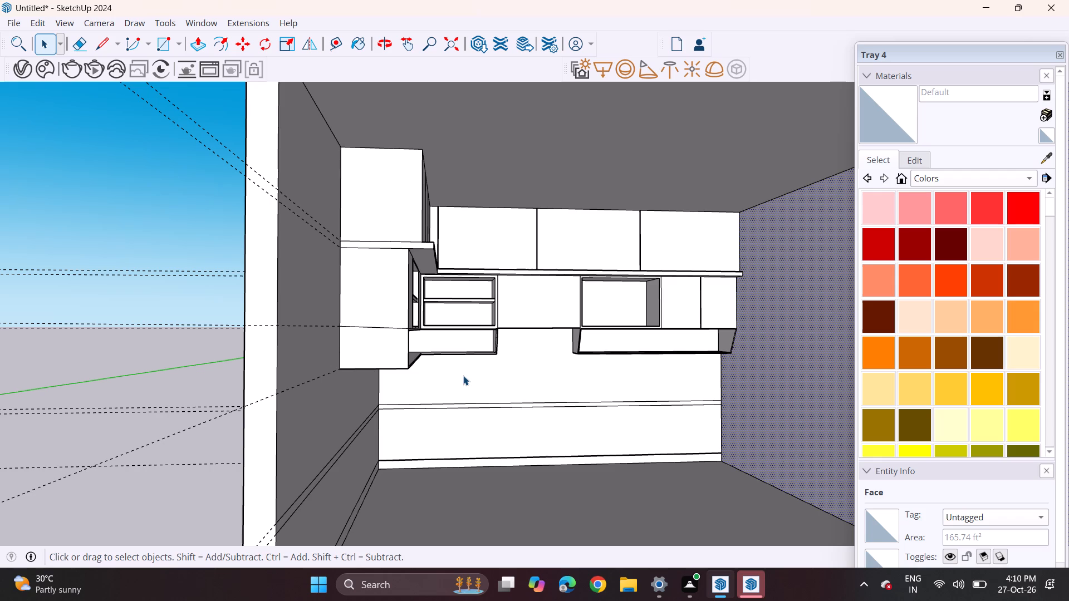
scroll(463, 376, "down", 2)
scroll(463, 376, "up", 1)
scroll(463, 376, "down", 1)
Erase the dashed guide lines extending out of the room past the side wall.
middle_click_drag(483, 382, 210, 359)
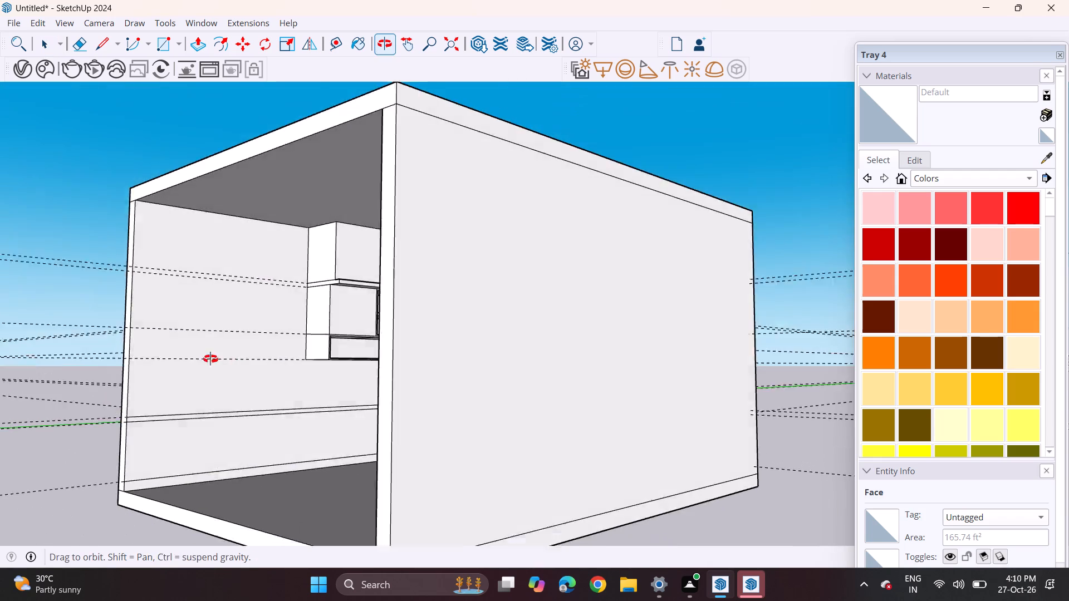
middle_click_drag(210, 359, 202, 357)
scroll(192, 346, "up", 1)
middle_click_drag(215, 358, 439, 364, "shift")
middle_click_drag(488, 353, 449, 398)
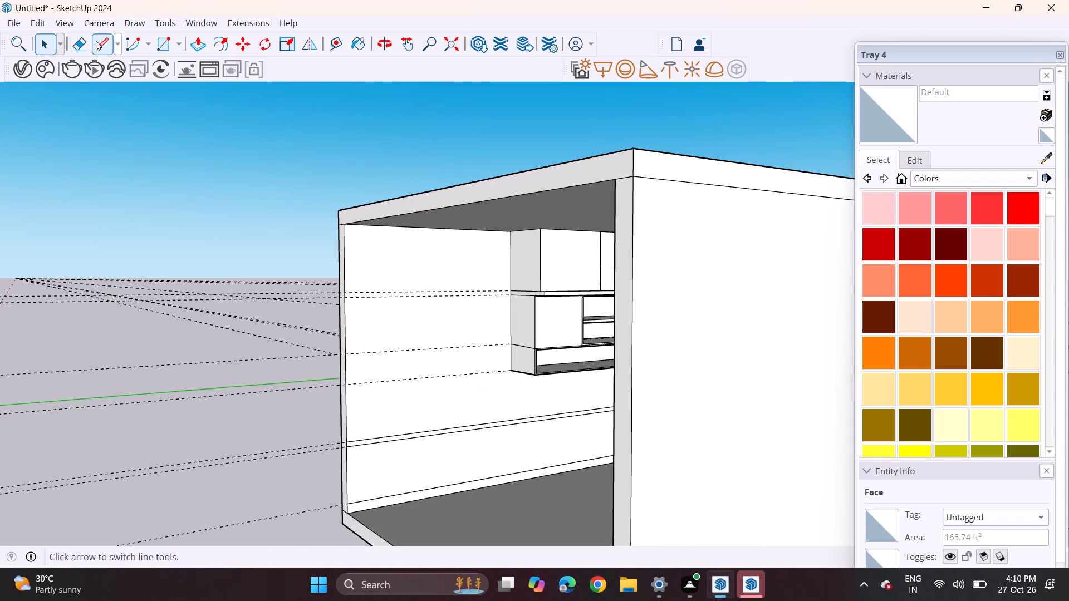
left_click(87, 41)
left_click_drag(242, 225, 240, 533)
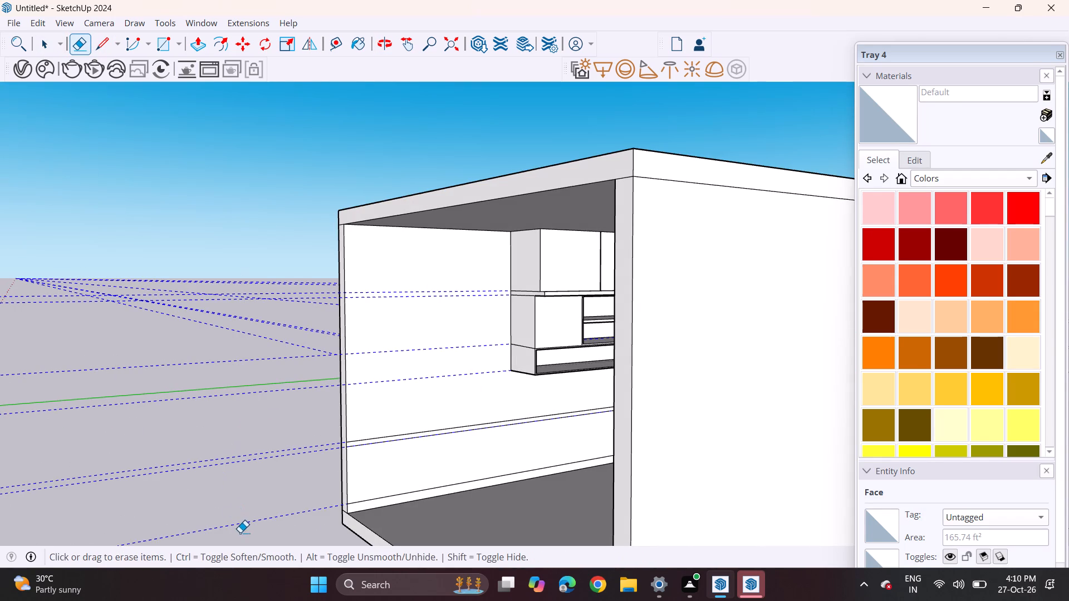
Draw a vertical line on the side wall from the slanted box's outer bottom corner down to the floor edge.
middle_click_drag(287, 421, 344, 378)
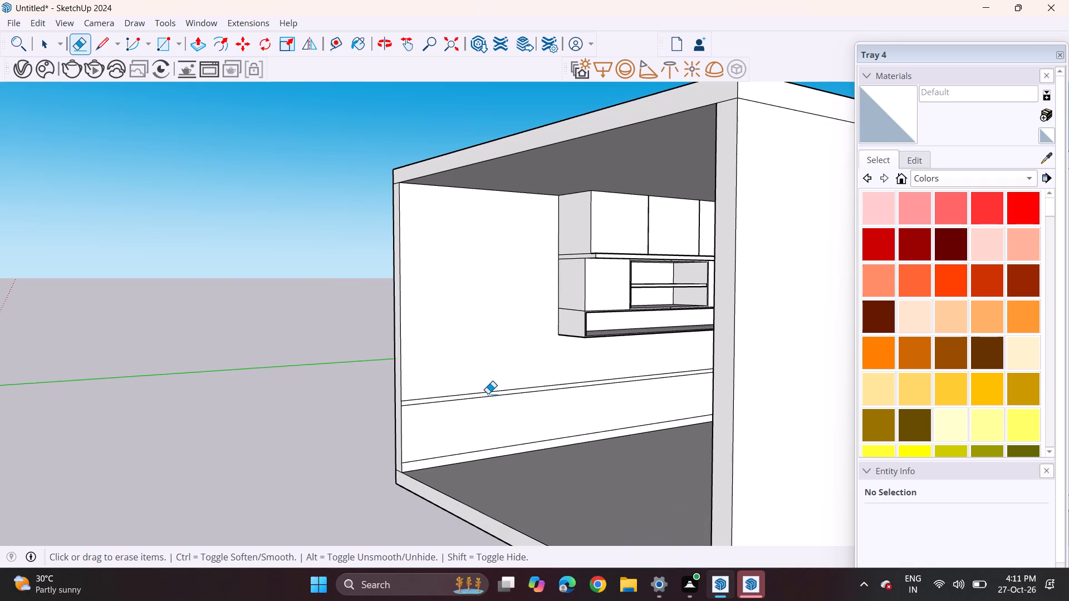
scroll(488, 393, "up", 2)
middle_click_drag(497, 401, 619, 401)
middle_click_drag(616, 401, 460, 400, "shift")
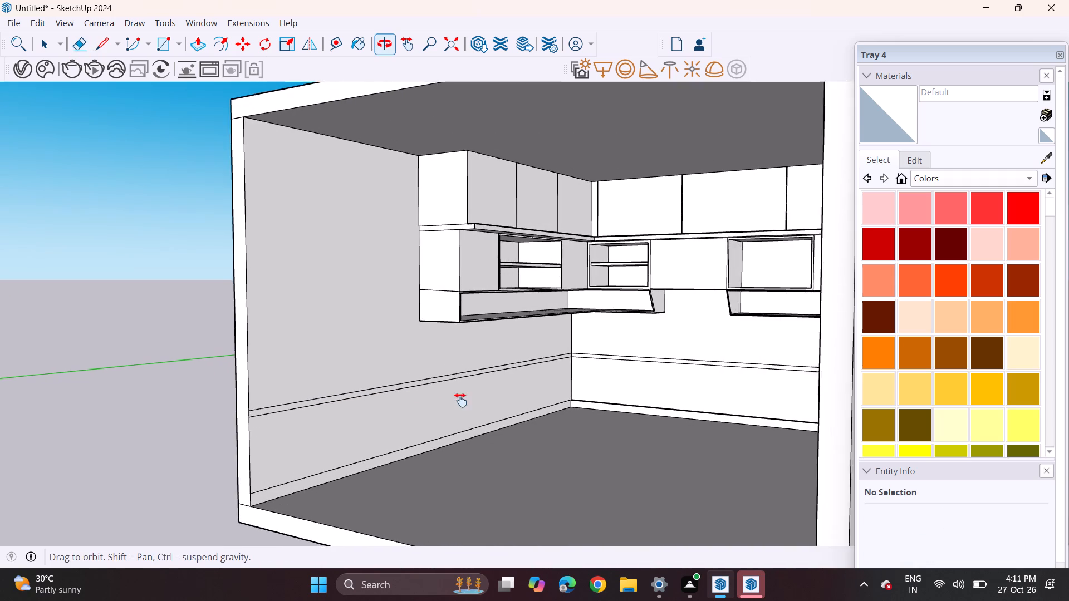
middle_click_drag(460, 400, 557, 399, "shift")
middle_click_drag(560, 379, 442, 380, "shift")
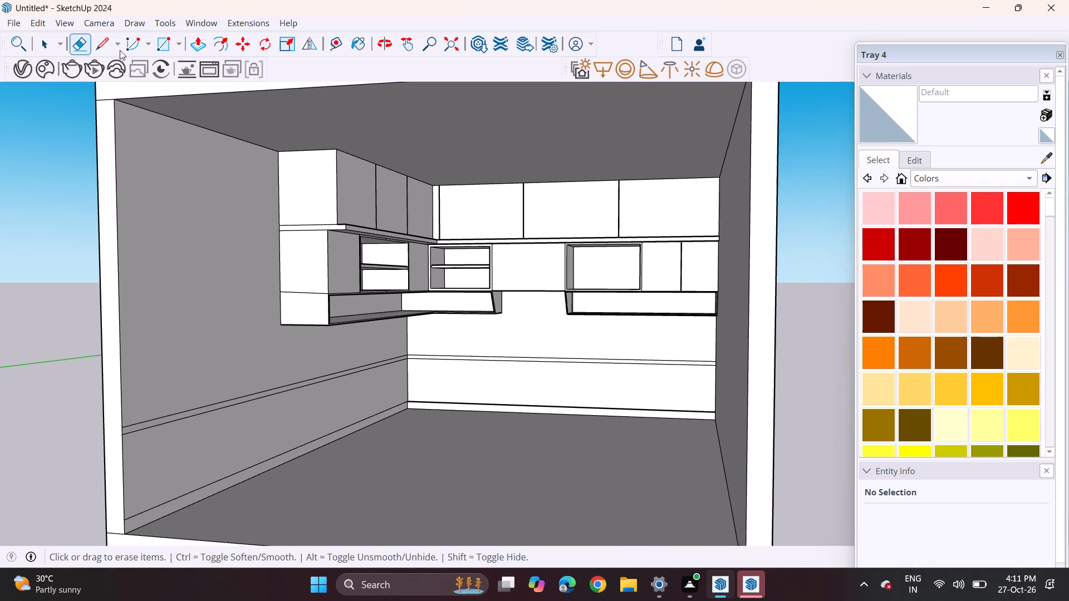
left_click(106, 46)
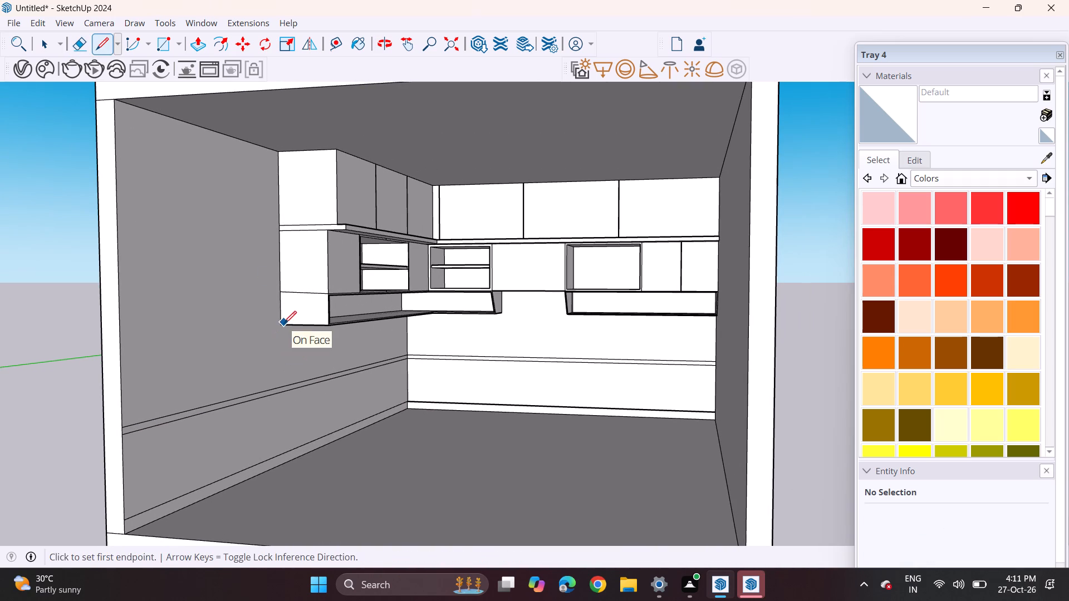
left_click(281, 327)
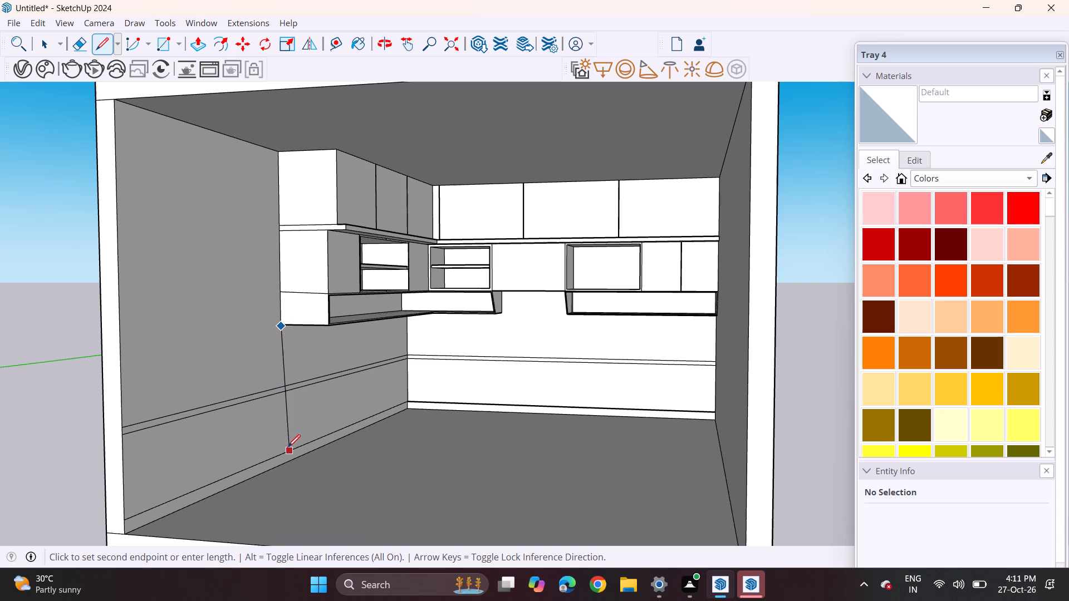
scroll(286, 461, "up", 4)
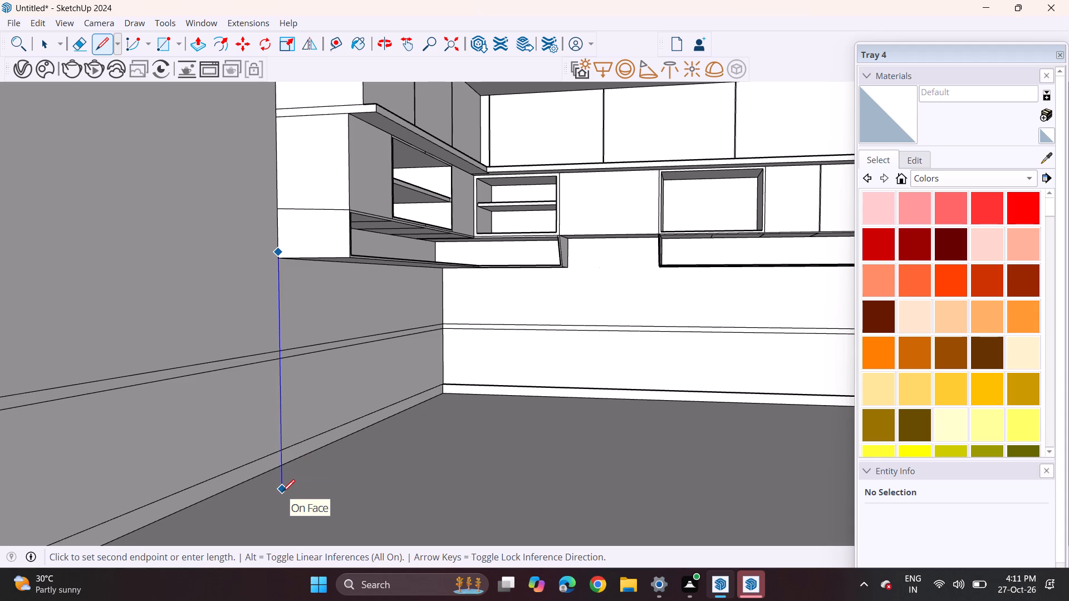
middle_click_drag(285, 487, 367, 490)
key("grave")
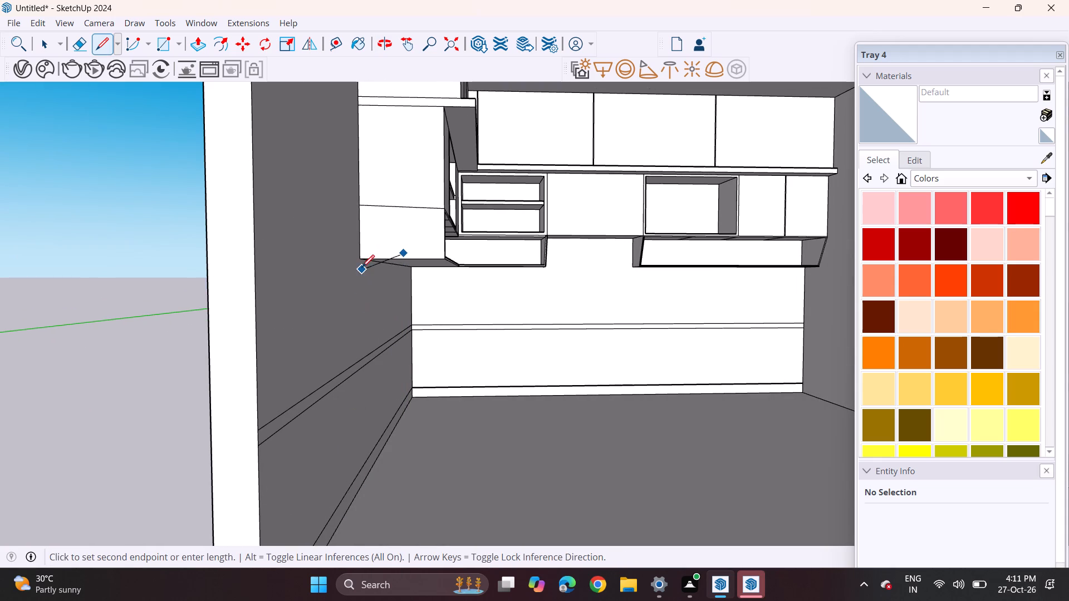
key("Escape")
left_click(361, 260)
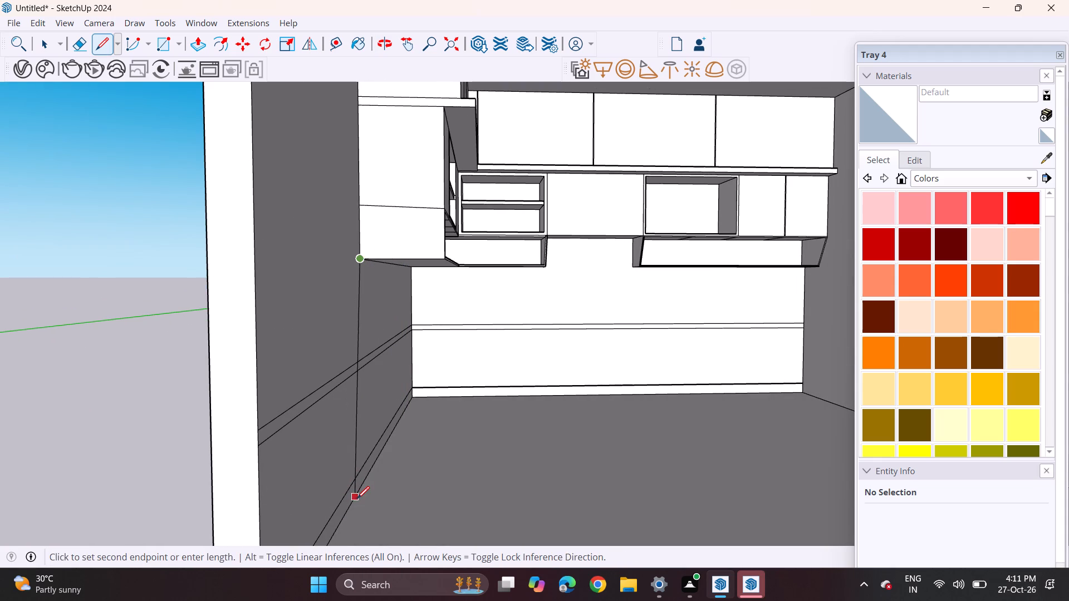
left_click(359, 486)
Push/Pull the side wall's bottom strip below the wall units out by 1'8 to form a base plinth.
middle_click_drag(417, 442, 260, 456)
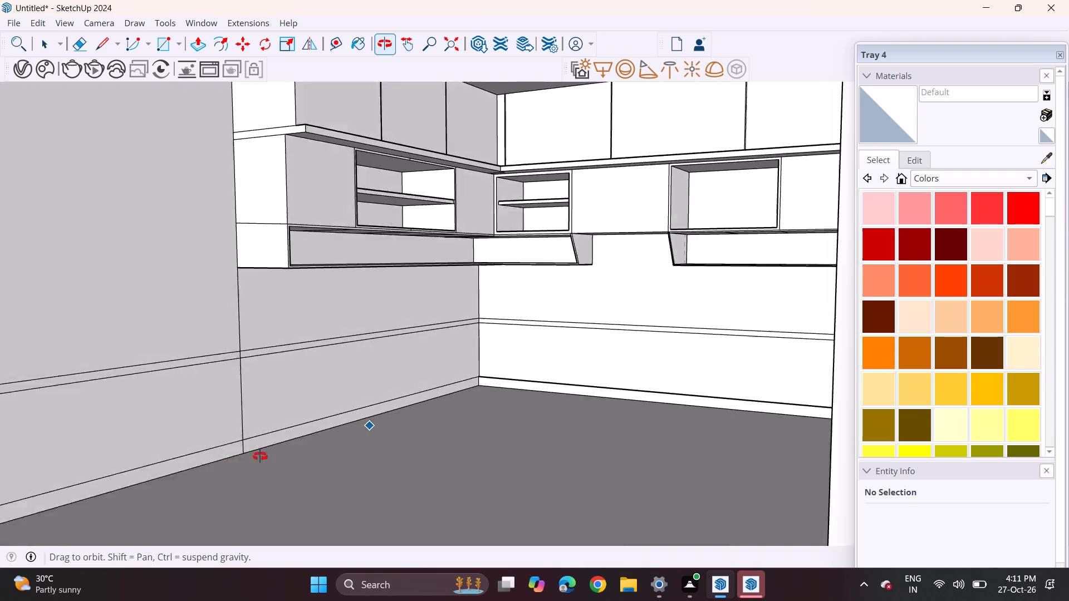
middle_click_drag(260, 456, 297, 465)
left_click(194, 33)
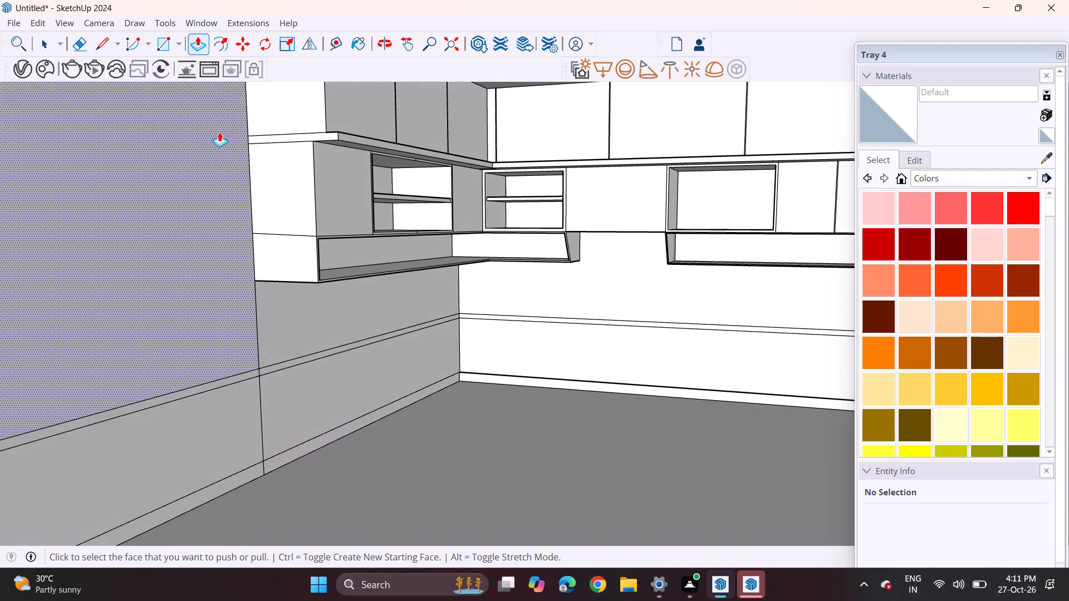
left_click(295, 451)
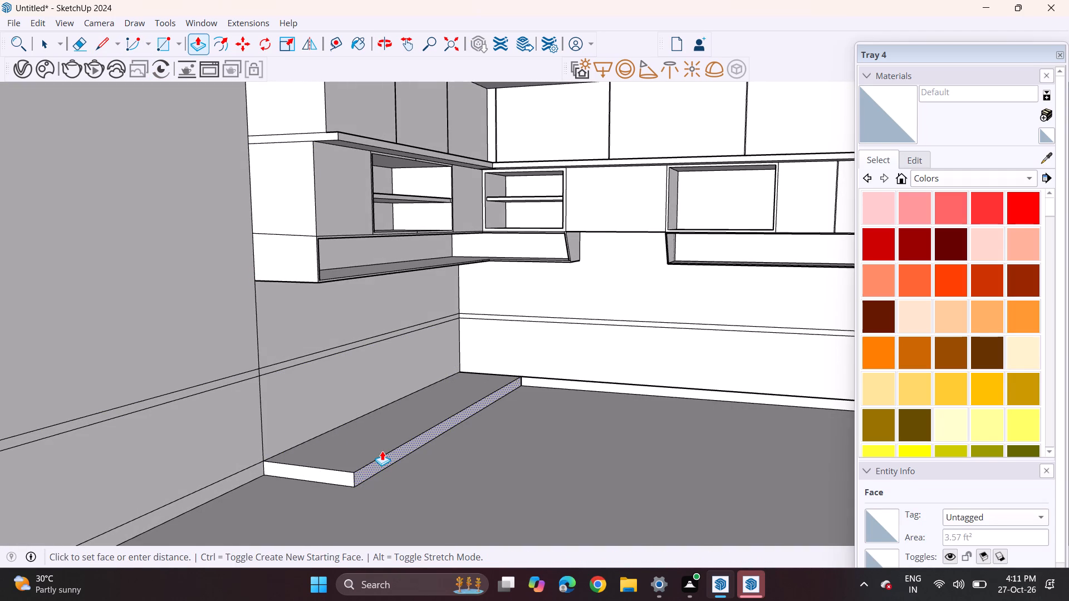
key("1")
type("'8")
key("Return")
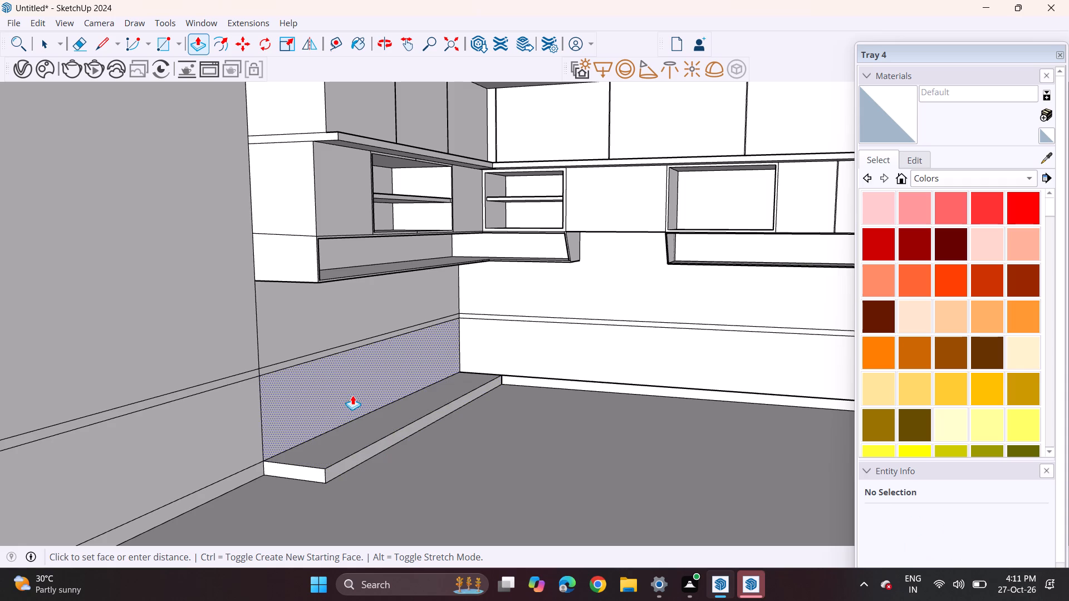
Pull the side wall face between the plinth and the ledge lines outward as a new base cabinet volume.
left_click(352, 395)
left_click(400, 381)
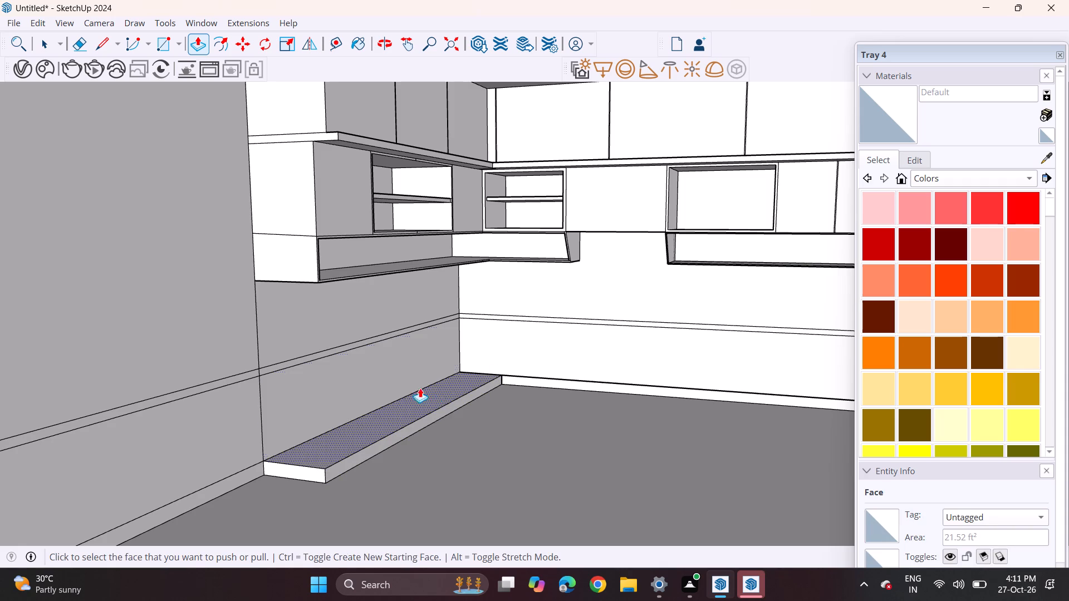
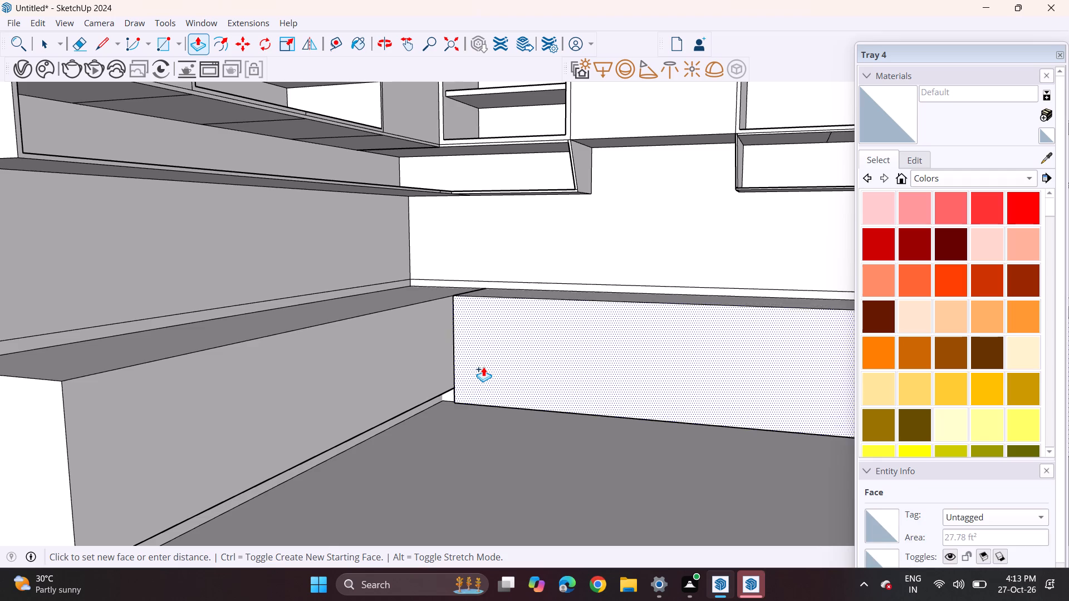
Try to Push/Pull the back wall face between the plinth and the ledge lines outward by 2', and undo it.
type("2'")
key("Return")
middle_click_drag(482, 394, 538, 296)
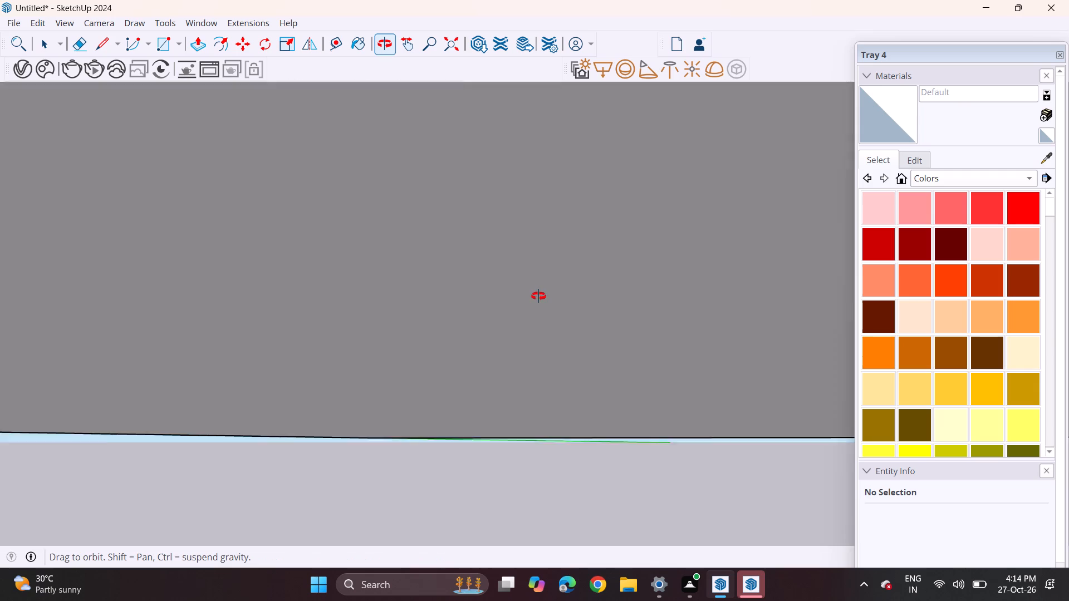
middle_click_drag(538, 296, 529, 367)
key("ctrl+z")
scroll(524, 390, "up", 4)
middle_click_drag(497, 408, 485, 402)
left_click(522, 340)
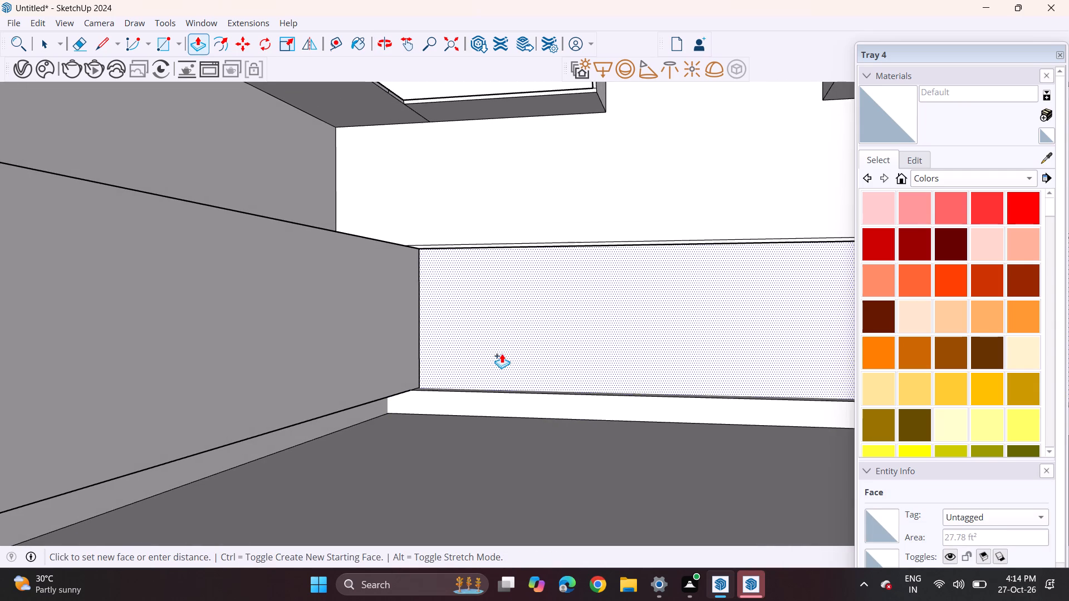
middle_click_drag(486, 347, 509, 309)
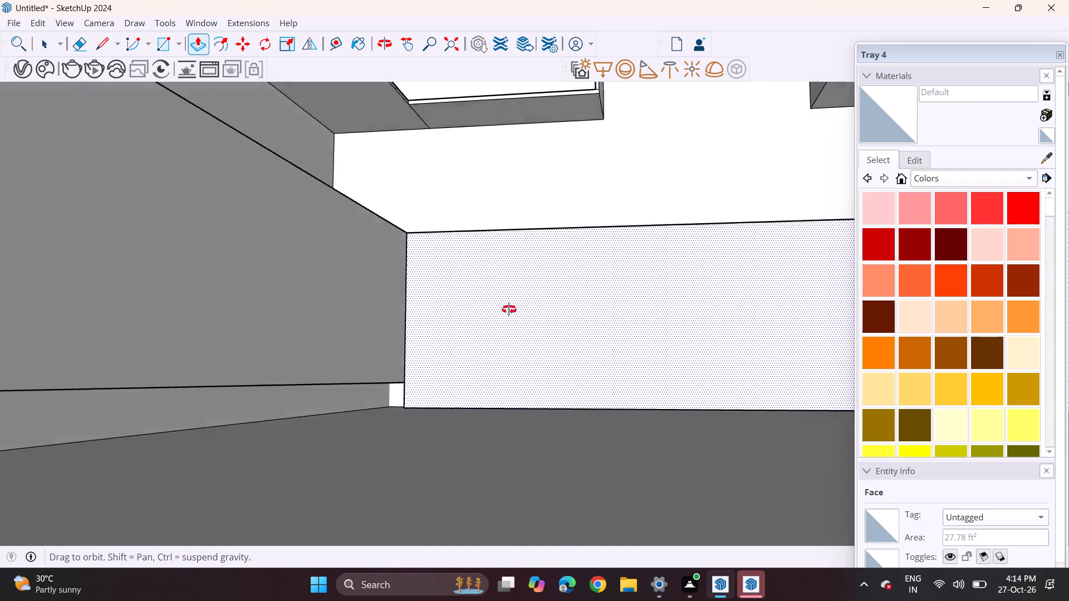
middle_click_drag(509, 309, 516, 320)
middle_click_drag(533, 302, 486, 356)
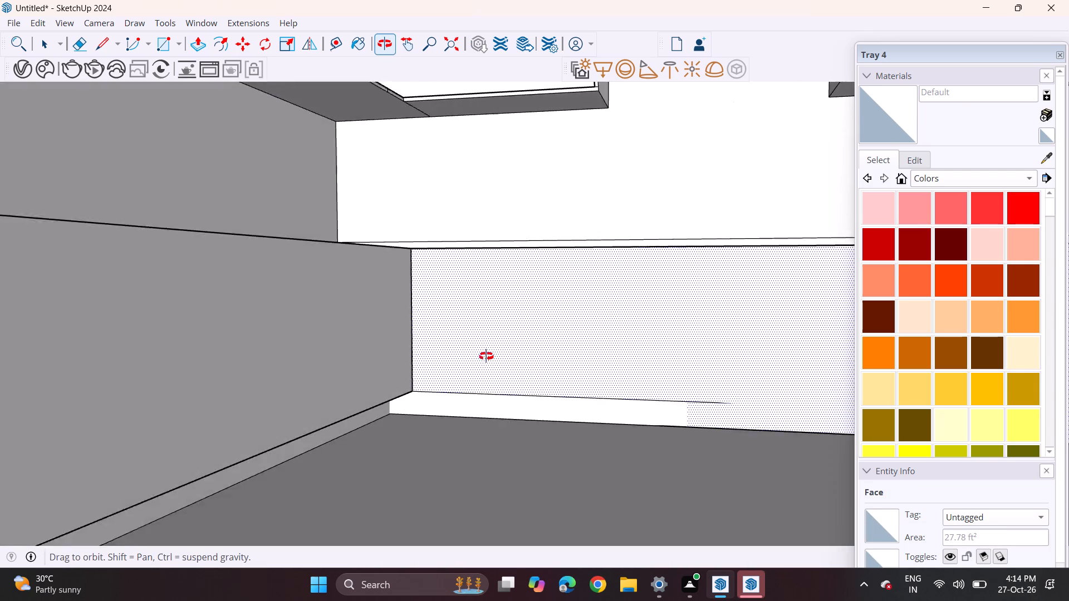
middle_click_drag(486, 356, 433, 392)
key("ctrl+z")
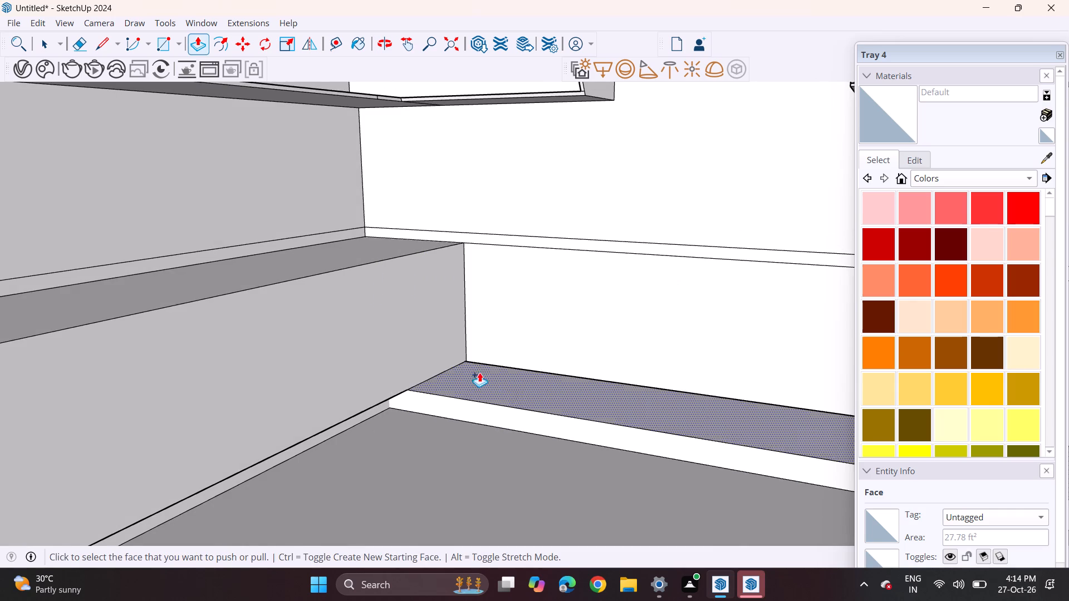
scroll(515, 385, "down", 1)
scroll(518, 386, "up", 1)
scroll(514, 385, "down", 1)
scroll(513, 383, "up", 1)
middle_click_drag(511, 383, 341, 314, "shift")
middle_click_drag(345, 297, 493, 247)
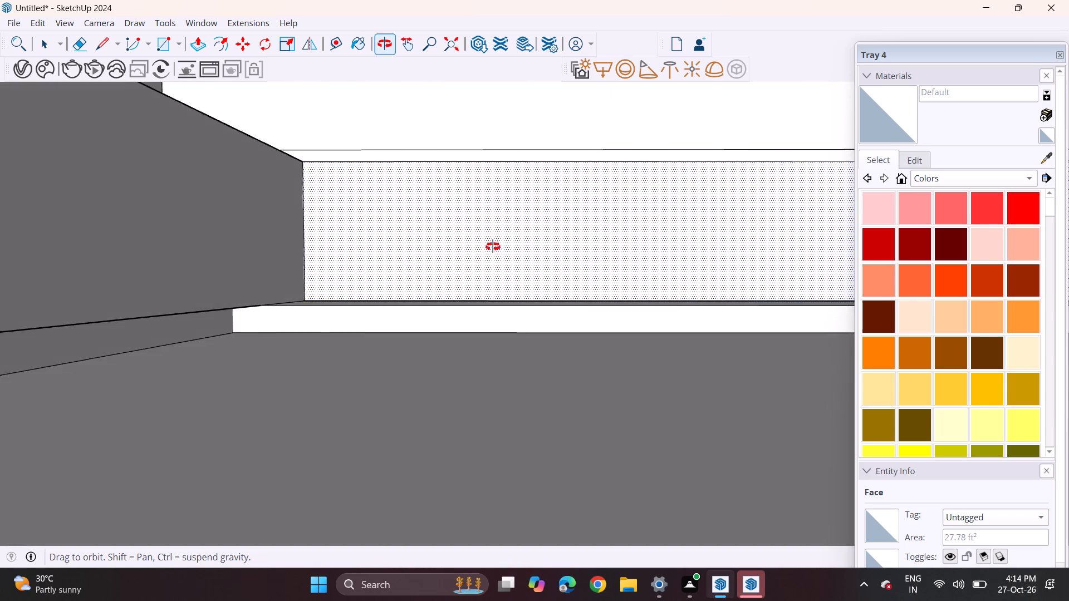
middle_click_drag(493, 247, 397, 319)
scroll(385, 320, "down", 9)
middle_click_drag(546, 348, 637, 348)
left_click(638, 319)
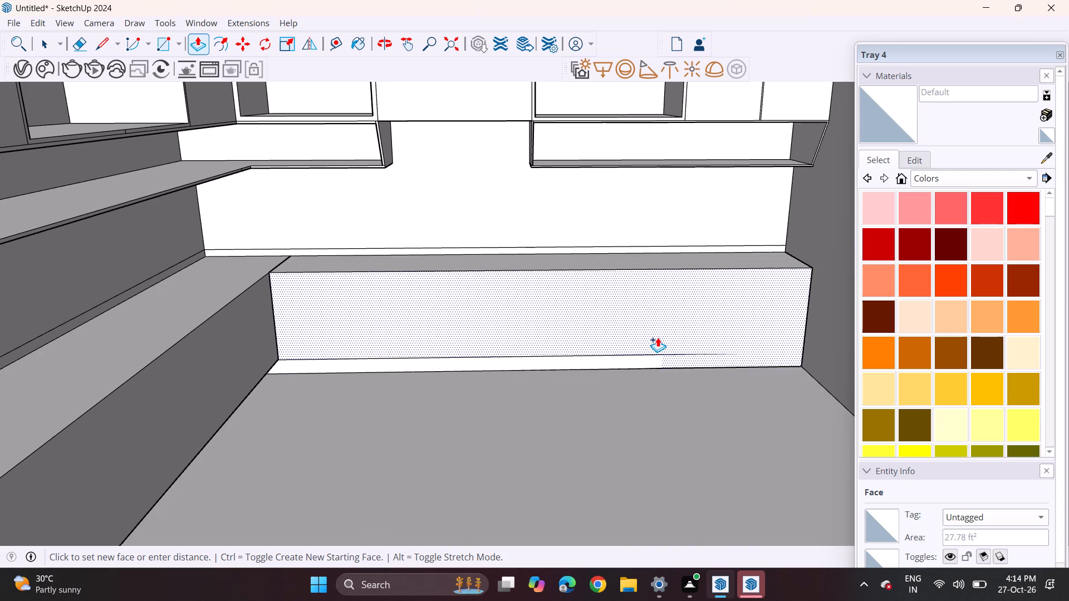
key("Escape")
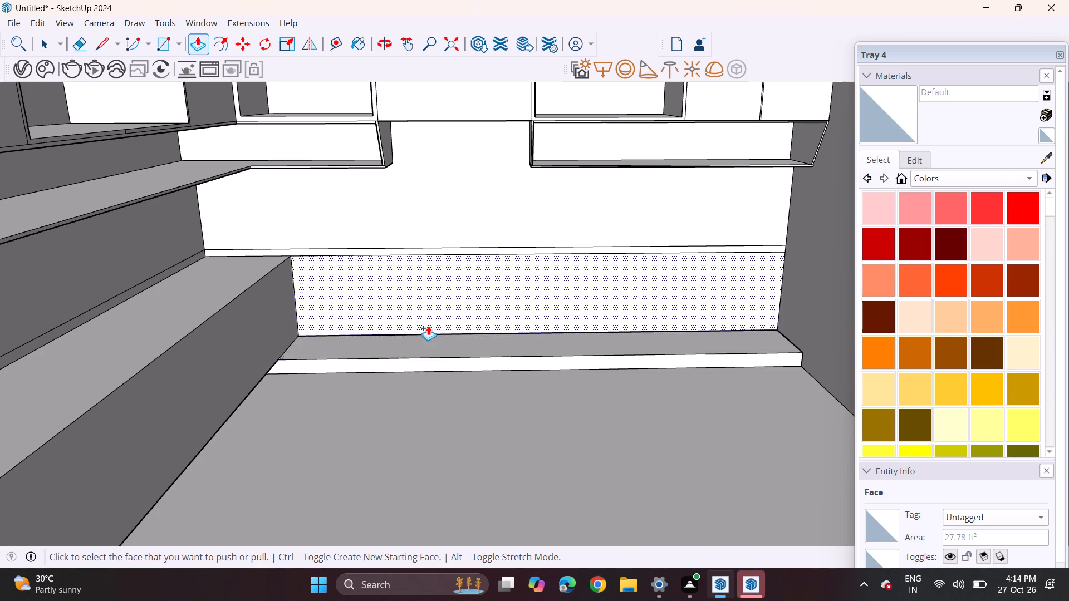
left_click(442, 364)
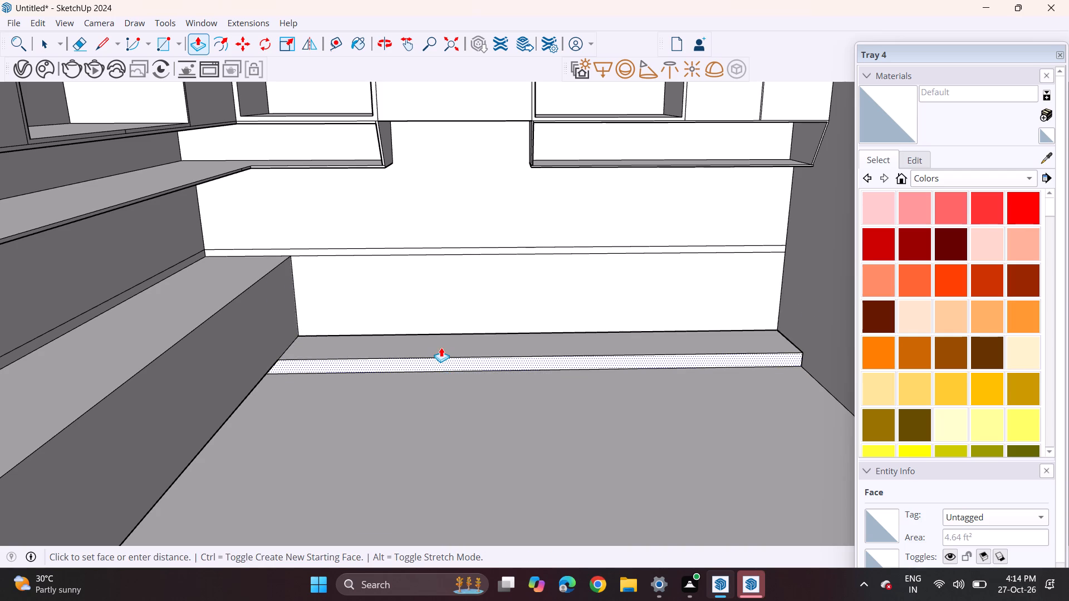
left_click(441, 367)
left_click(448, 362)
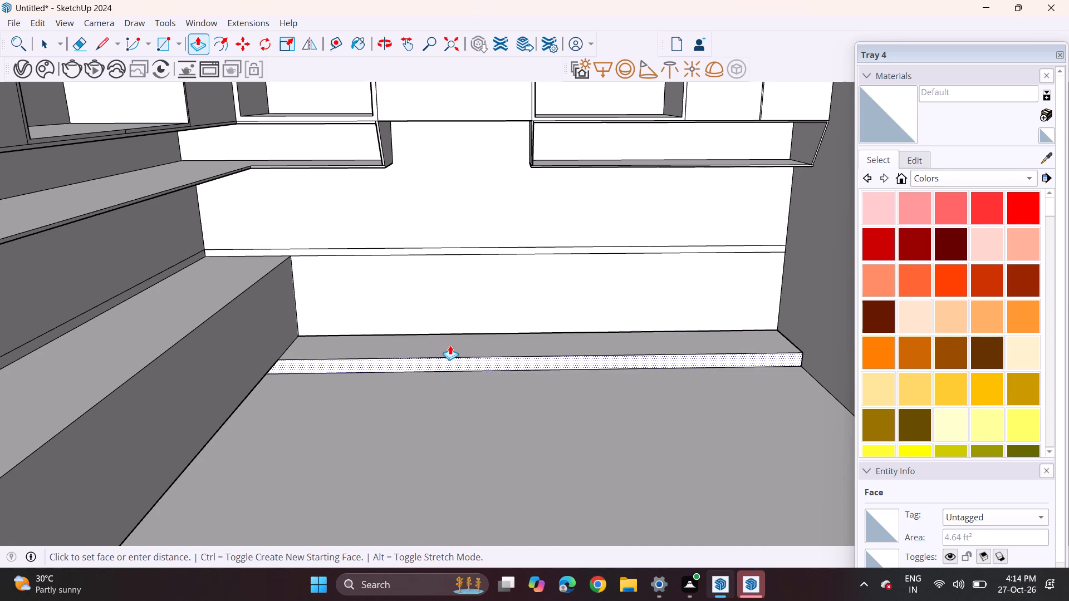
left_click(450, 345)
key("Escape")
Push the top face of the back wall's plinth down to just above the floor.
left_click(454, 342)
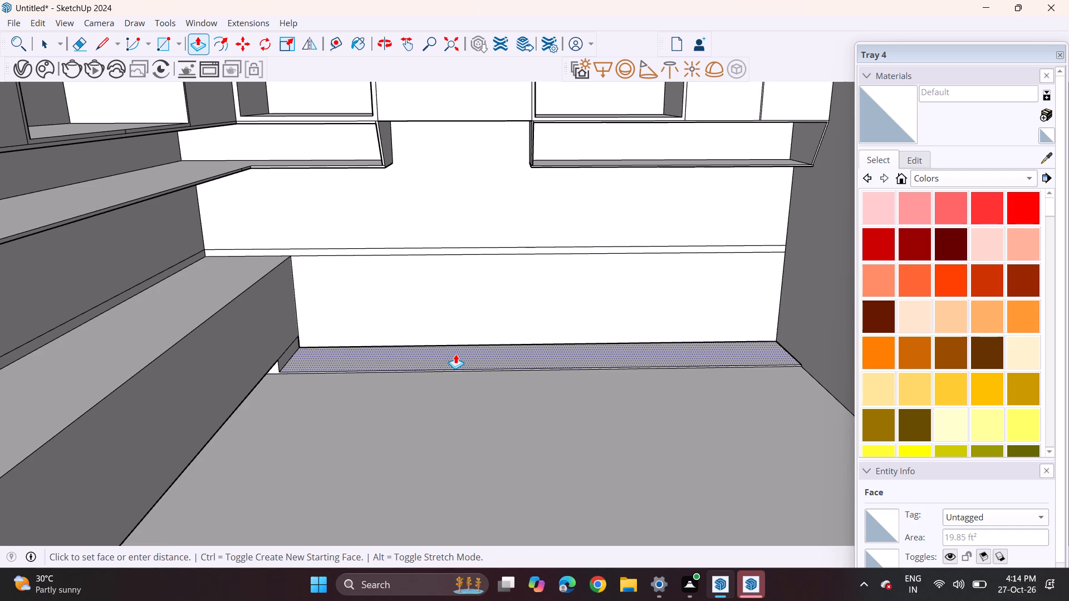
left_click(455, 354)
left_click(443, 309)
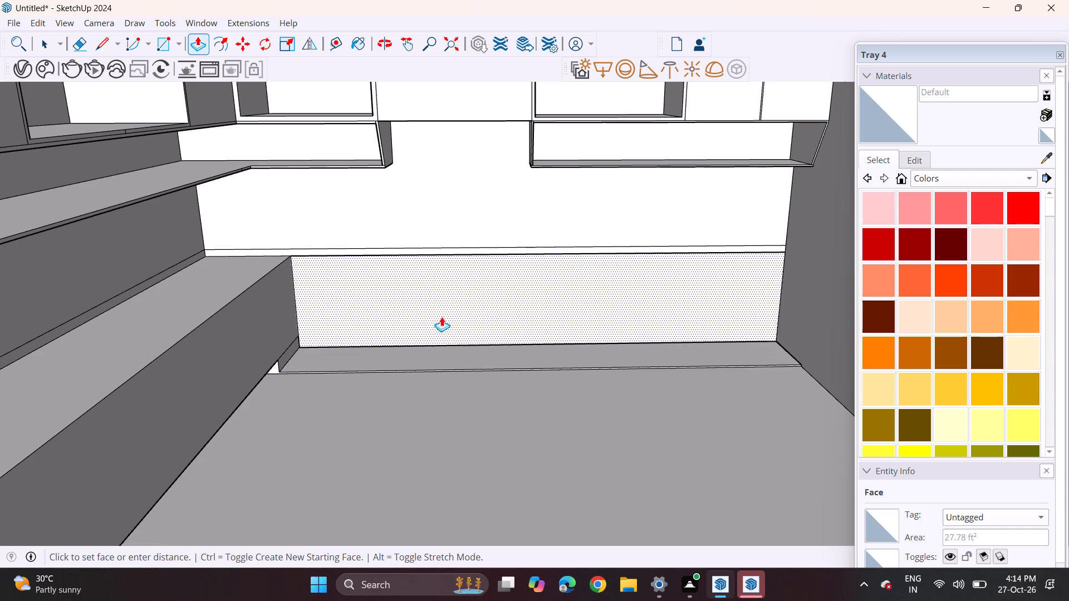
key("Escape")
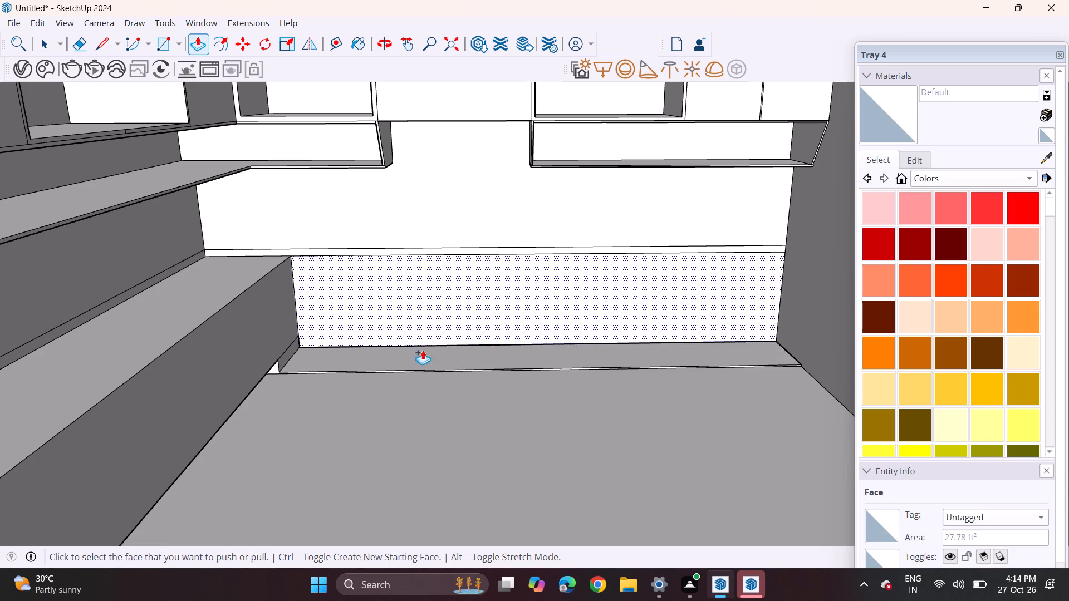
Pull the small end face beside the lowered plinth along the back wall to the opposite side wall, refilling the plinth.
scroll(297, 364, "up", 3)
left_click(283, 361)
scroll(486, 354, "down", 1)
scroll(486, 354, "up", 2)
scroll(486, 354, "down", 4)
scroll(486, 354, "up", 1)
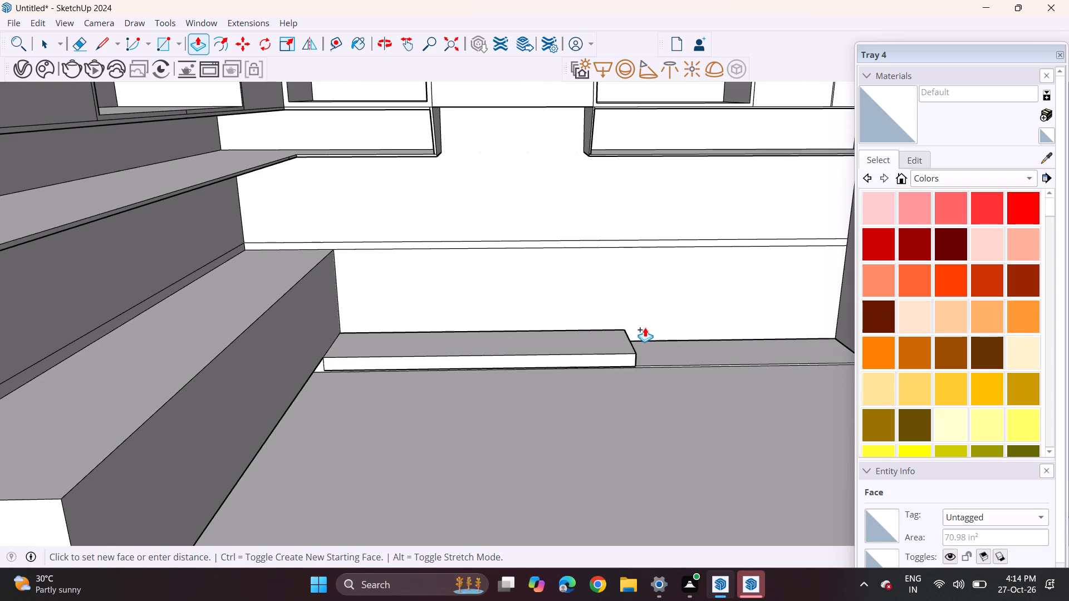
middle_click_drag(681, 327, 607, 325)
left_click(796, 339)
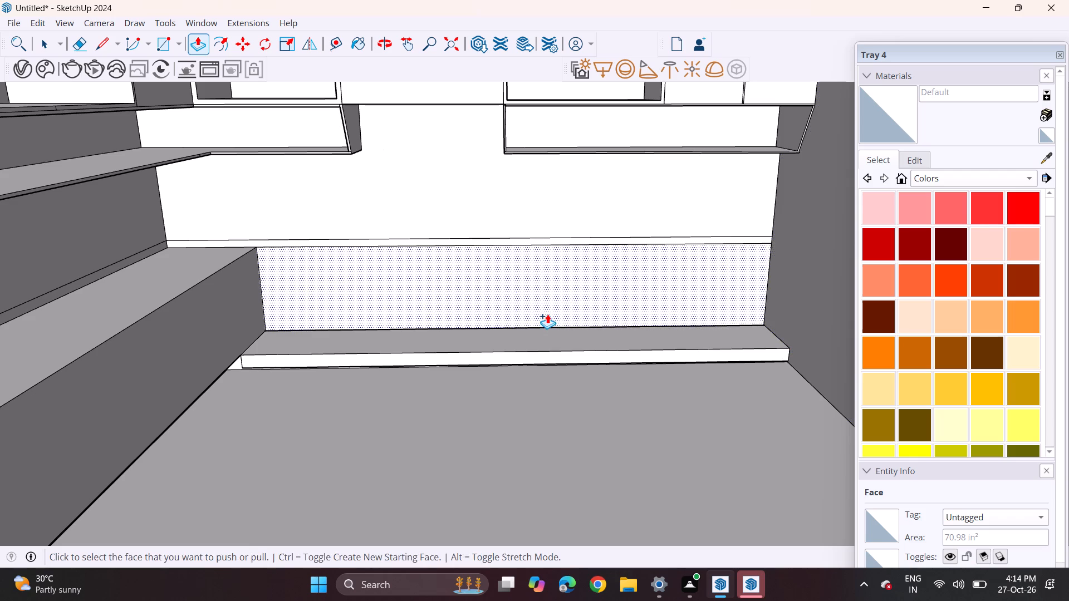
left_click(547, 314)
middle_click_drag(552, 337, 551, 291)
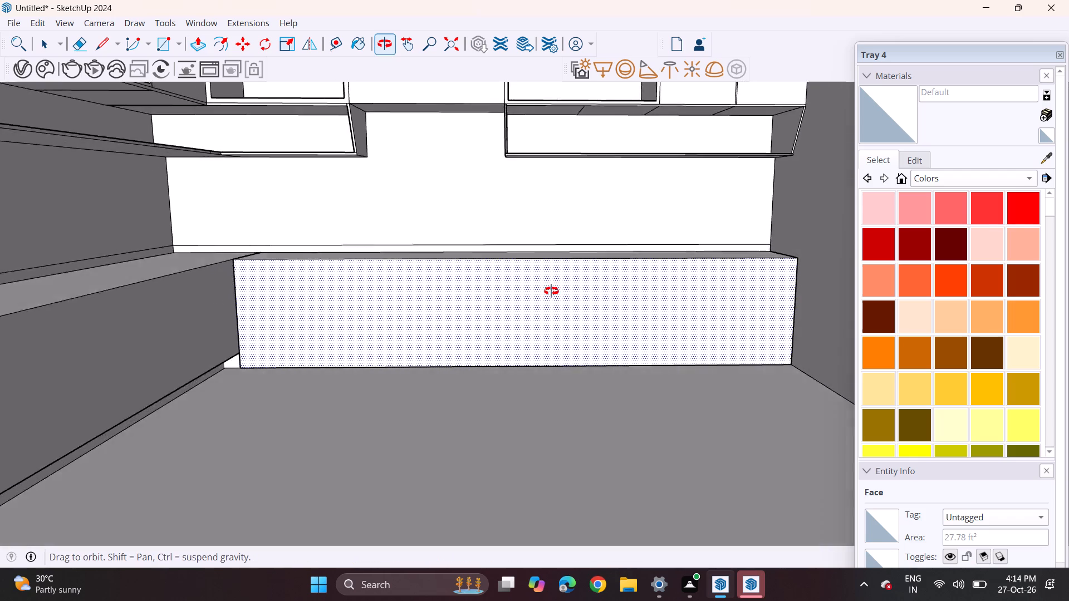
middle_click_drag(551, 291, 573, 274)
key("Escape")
Draw a vertical line on the side base cabinet's front from the back plinth's front corner up to the cabinet's top edge.
middle_click_drag(482, 311, 404, 358)
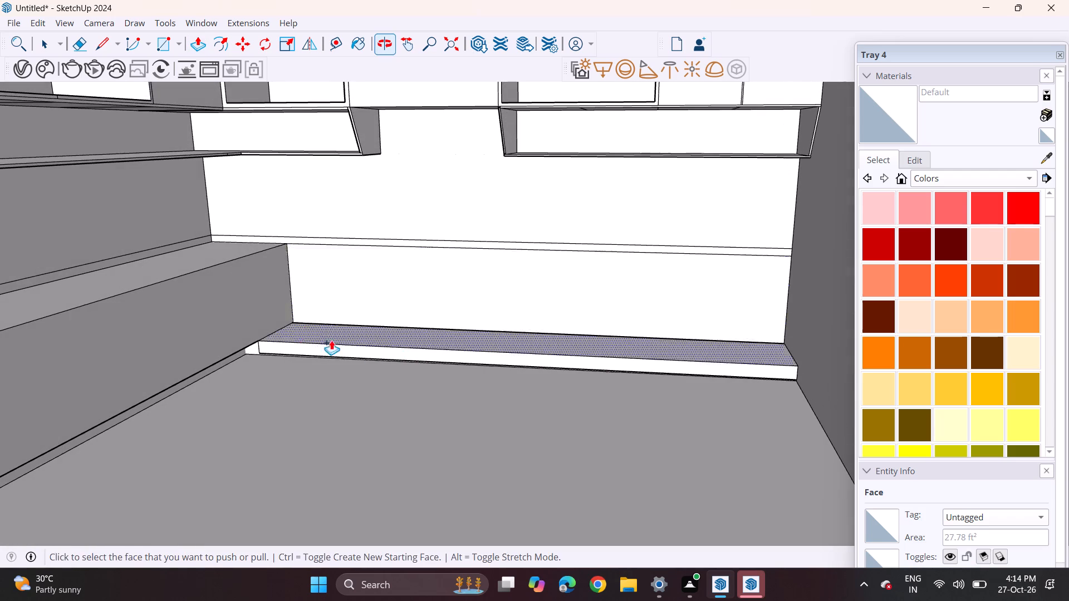
left_click(101, 46)
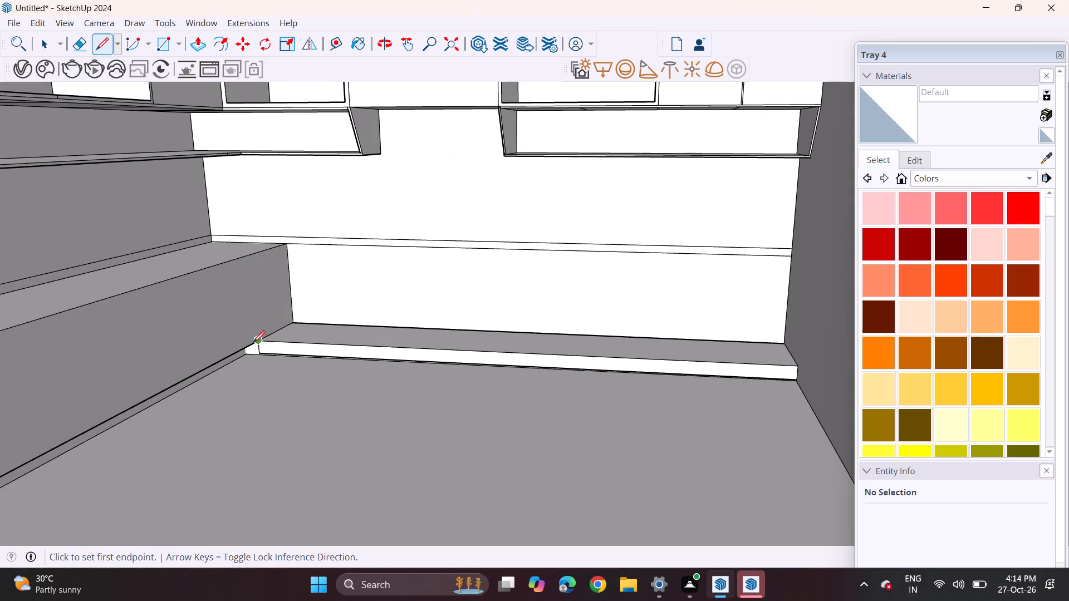
left_click(260, 337)
left_click(243, 260)
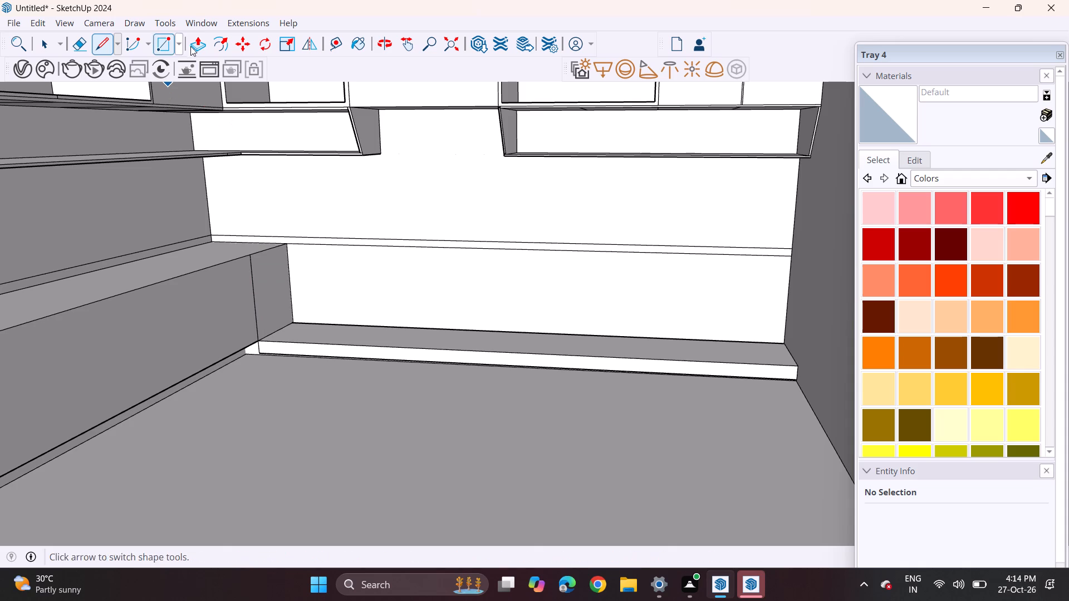
Push/Pull the strip beyond the new line across to the opposite side wall to form the back wall's base cabinet.
left_click(205, 41)
left_click(274, 292)
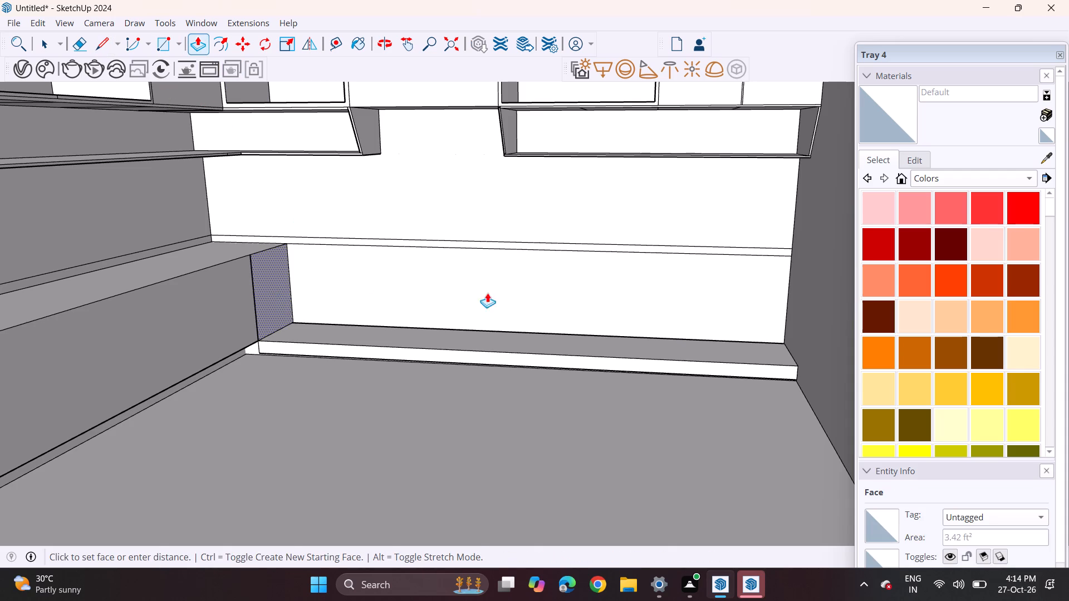
left_click(814, 318)
Push/Pull the back base cabinet's front face outward past the plinth by a distance of 2.
left_click(654, 328)
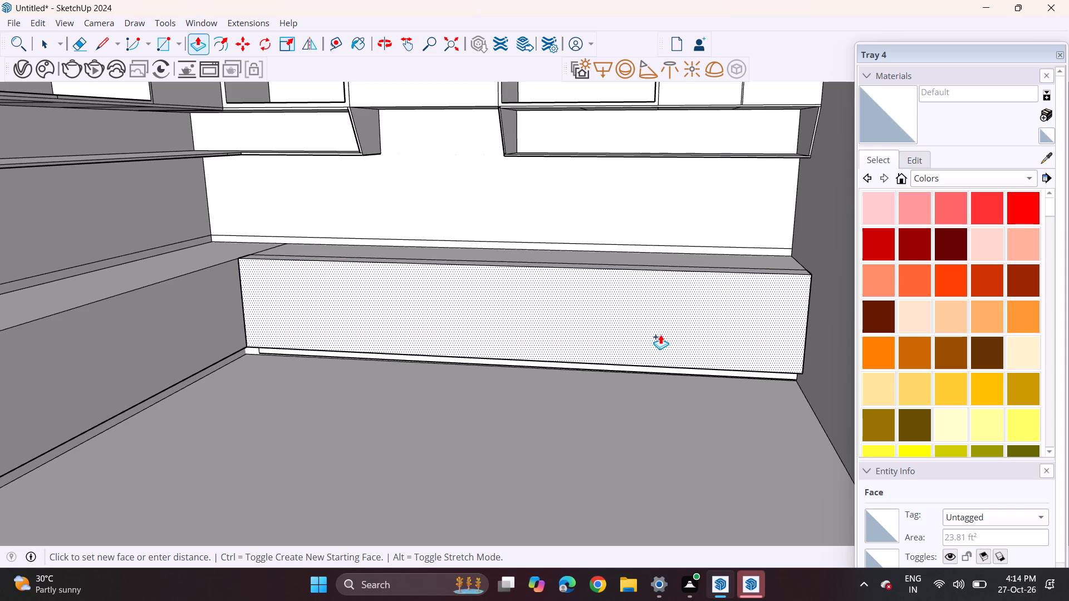
key("2")
key("Return")
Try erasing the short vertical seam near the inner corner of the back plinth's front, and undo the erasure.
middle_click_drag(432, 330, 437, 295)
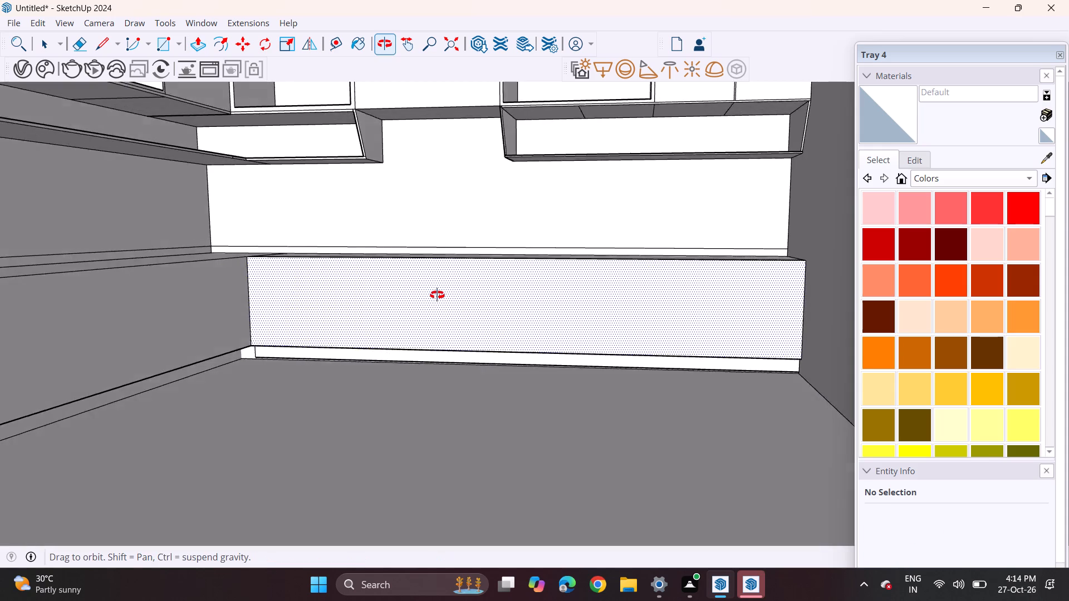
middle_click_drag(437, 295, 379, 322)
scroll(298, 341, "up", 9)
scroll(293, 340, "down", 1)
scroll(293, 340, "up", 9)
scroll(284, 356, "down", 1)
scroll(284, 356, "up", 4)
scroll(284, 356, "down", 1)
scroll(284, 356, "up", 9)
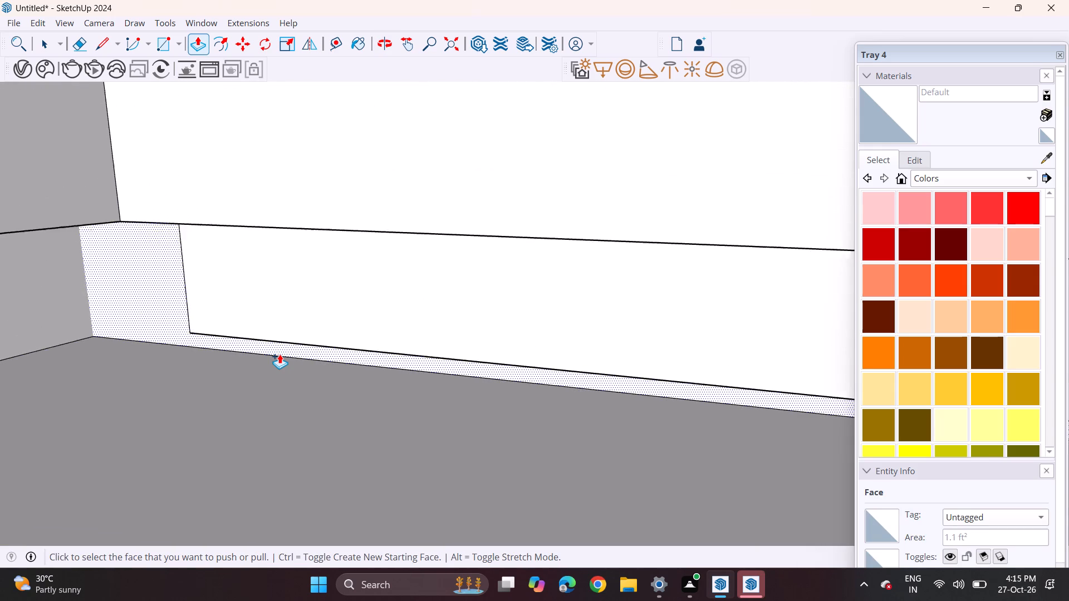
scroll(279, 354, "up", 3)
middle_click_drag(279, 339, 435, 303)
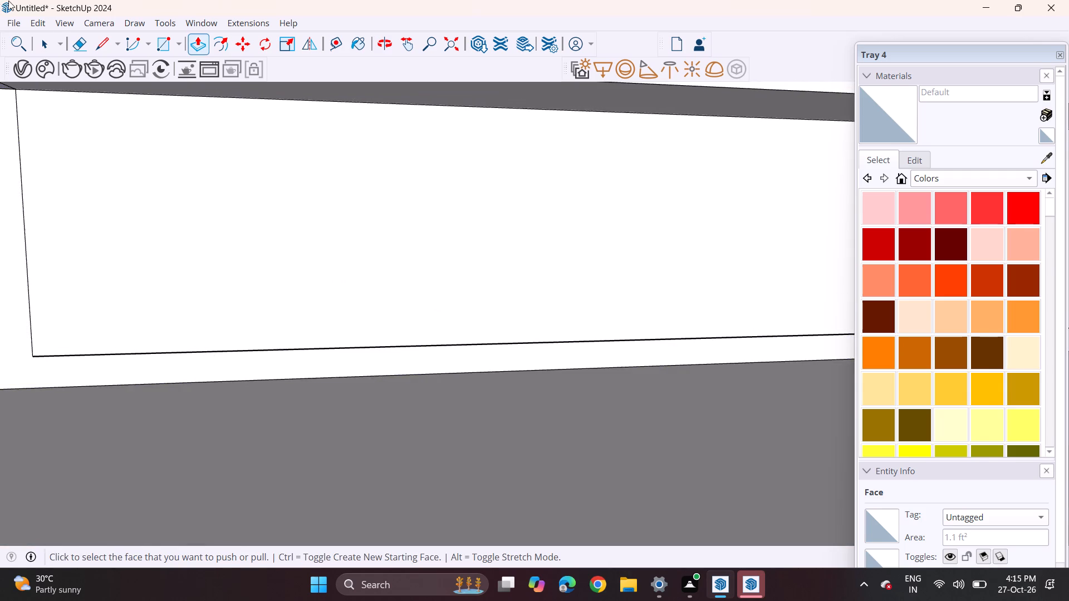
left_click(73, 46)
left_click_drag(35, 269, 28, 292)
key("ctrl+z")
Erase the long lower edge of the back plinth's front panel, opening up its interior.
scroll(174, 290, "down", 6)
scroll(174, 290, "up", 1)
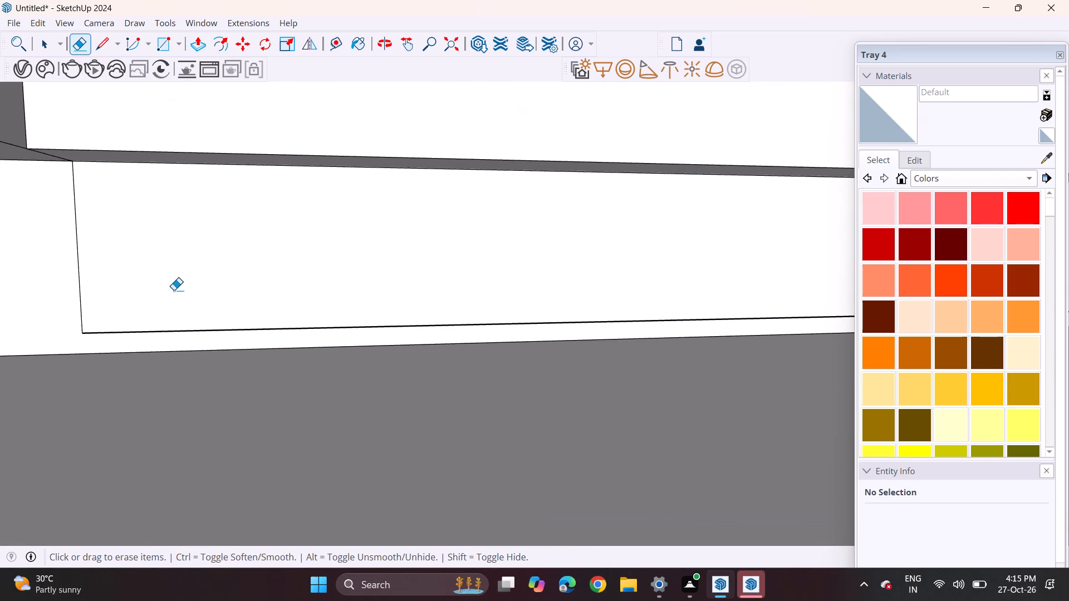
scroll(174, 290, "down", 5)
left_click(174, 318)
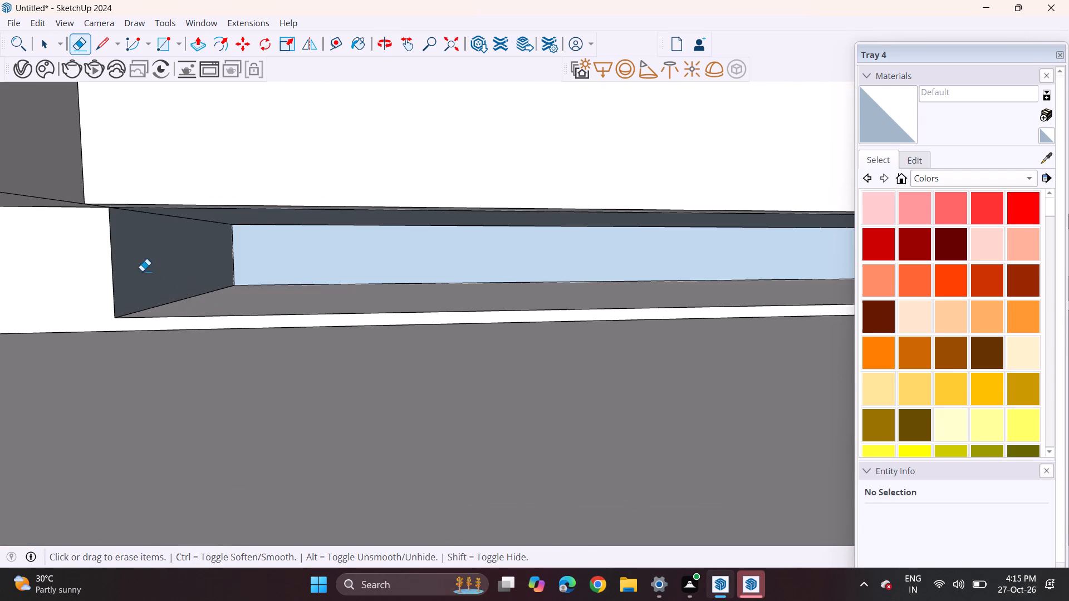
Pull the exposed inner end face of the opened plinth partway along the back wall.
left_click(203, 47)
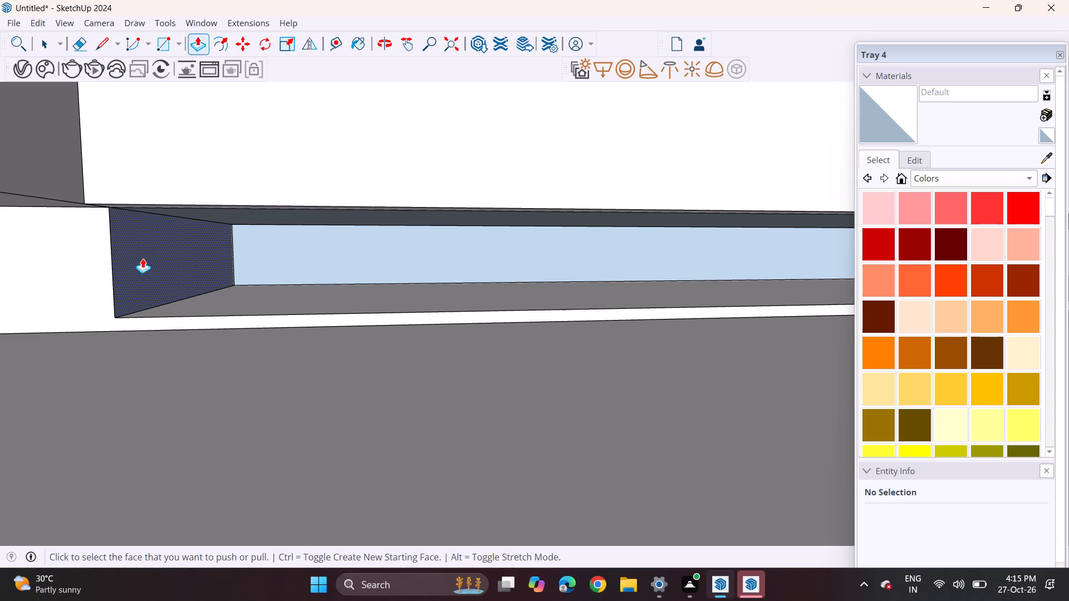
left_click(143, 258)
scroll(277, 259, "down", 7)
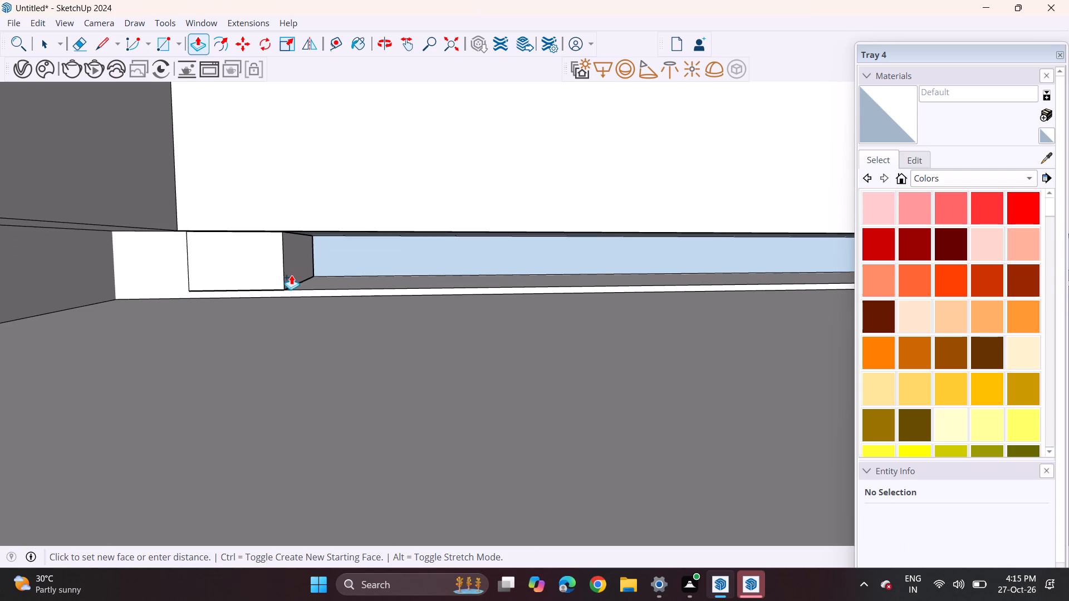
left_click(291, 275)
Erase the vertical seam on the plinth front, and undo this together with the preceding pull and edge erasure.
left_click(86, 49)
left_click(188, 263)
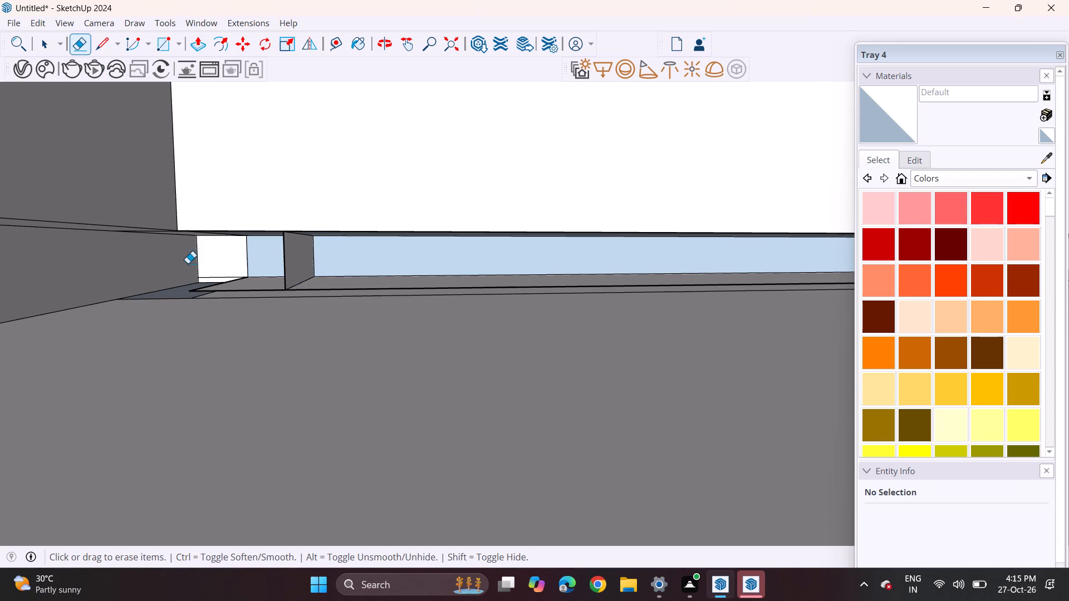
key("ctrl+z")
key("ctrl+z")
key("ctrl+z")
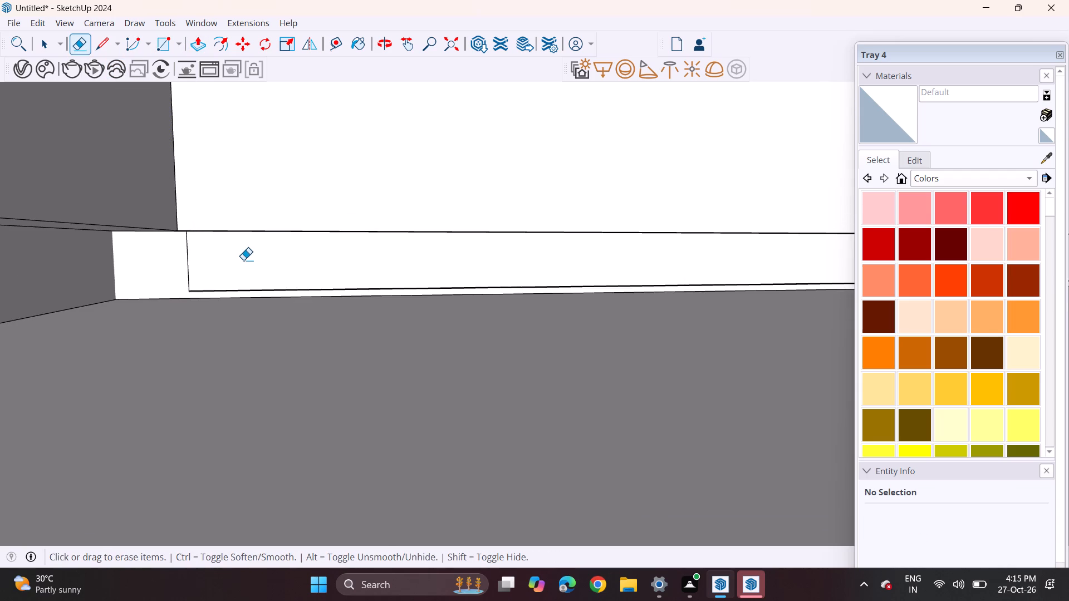
Review the base cabinets and plinth along both walls from the room's open front.
scroll(238, 257, "down", 8)
middle_click_drag(234, 257, 124, 265)
scroll(124, 237, "down", 4)
scroll(126, 252, "up", 1)
scroll(126, 254, "down", 10)
scroll(130, 268, "up", 1)
scroll(134, 269, "down", 6)
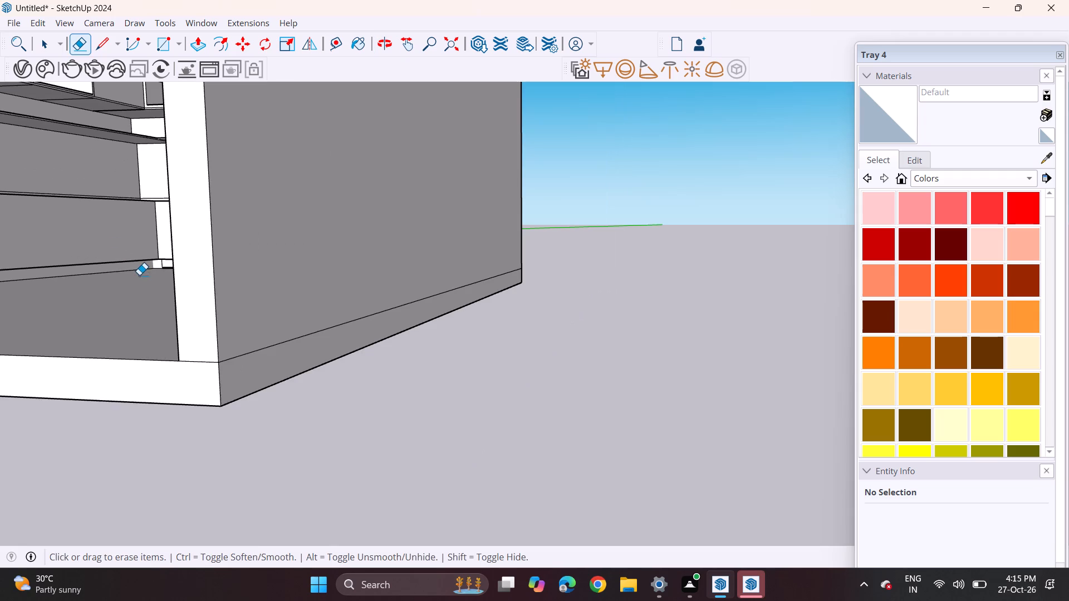
middle_click_drag(133, 274, 449, 275)
middle_click_drag(431, 269, 471, 285)
middle_click_drag(477, 275, 361, 294, "shift")
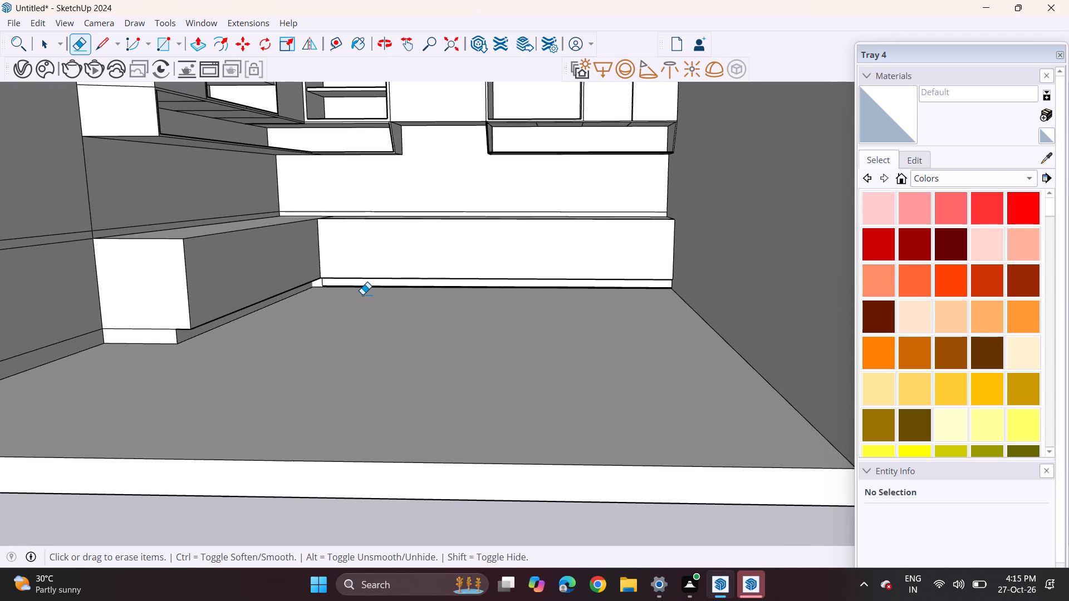
key("space")
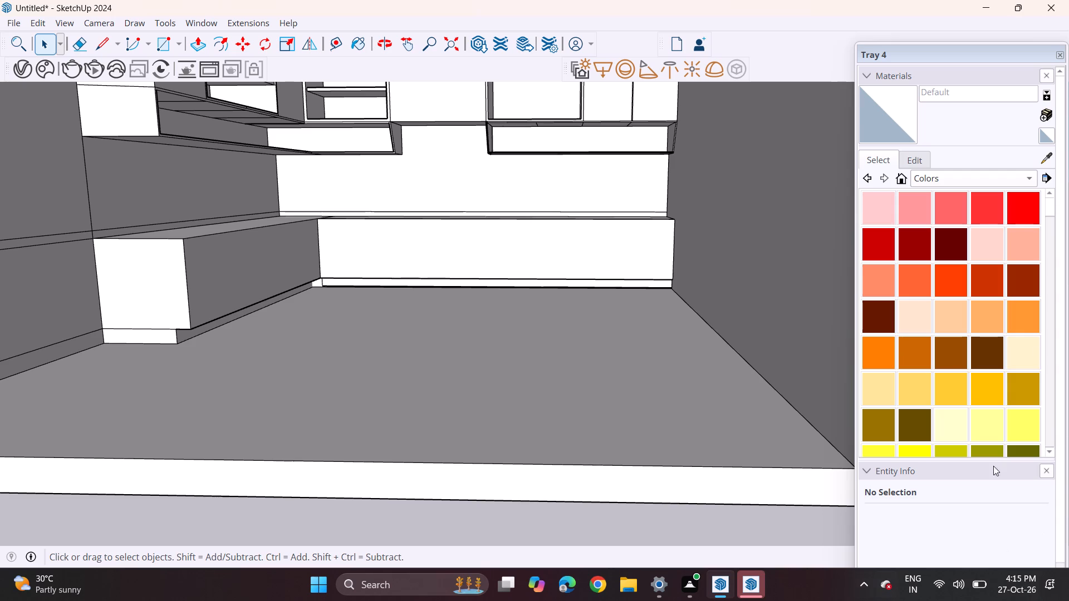
Copy the inner vertical edge of the back base cabinet's front to its far end, dividing the front into four equal panels.
left_click(318, 252)
scroll(321, 255, "up", 4)
key("m")
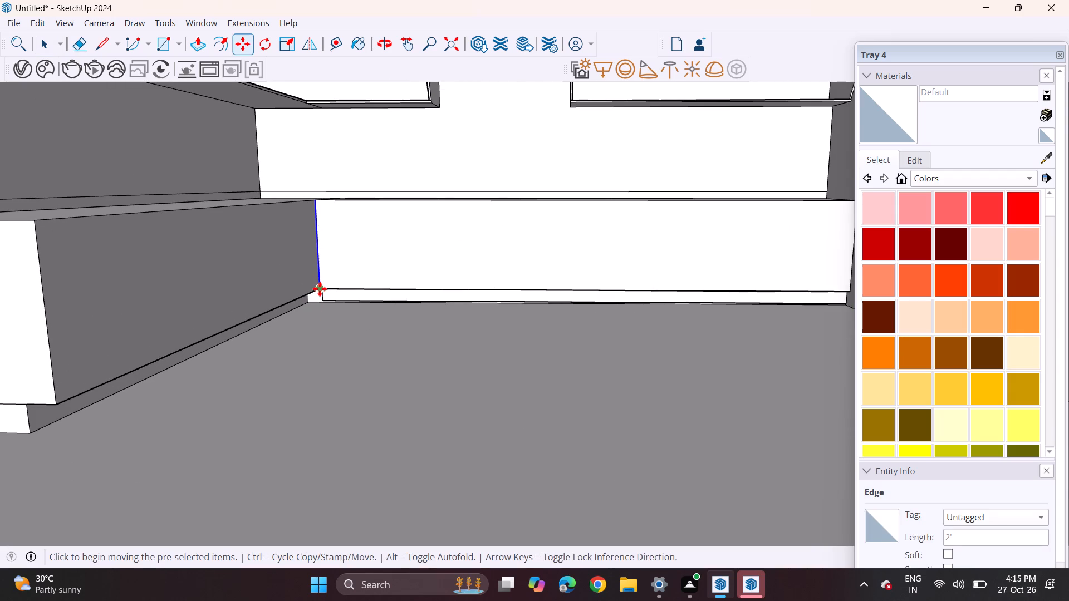
left_click(320, 289)
middle_click_drag(513, 265, 353, 265)
middle_click_drag(379, 282, 411, 288)
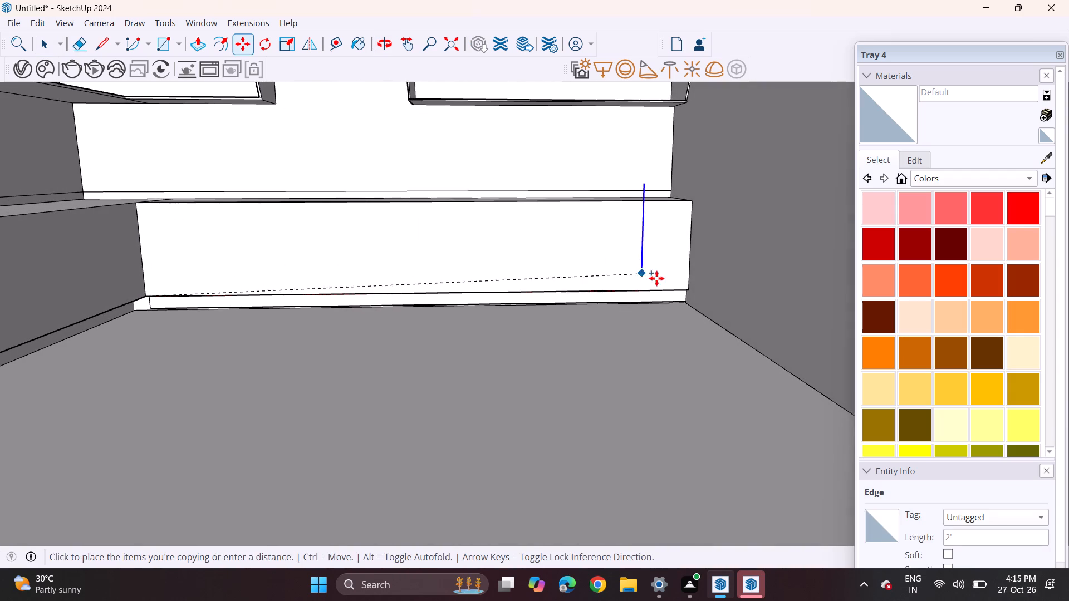
left_click(690, 288)
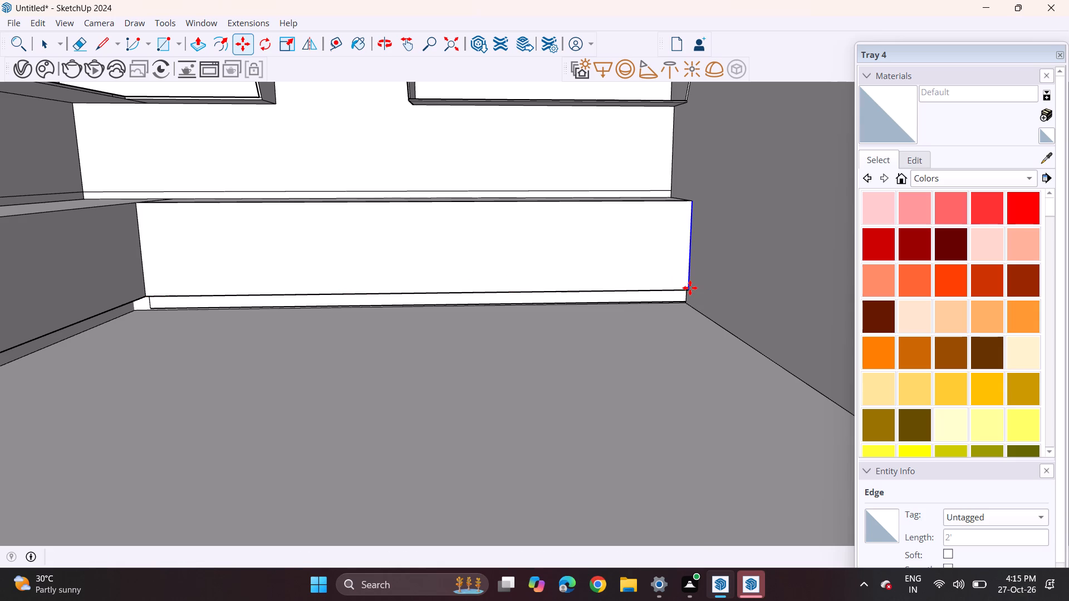
type("/4")
key("Return")
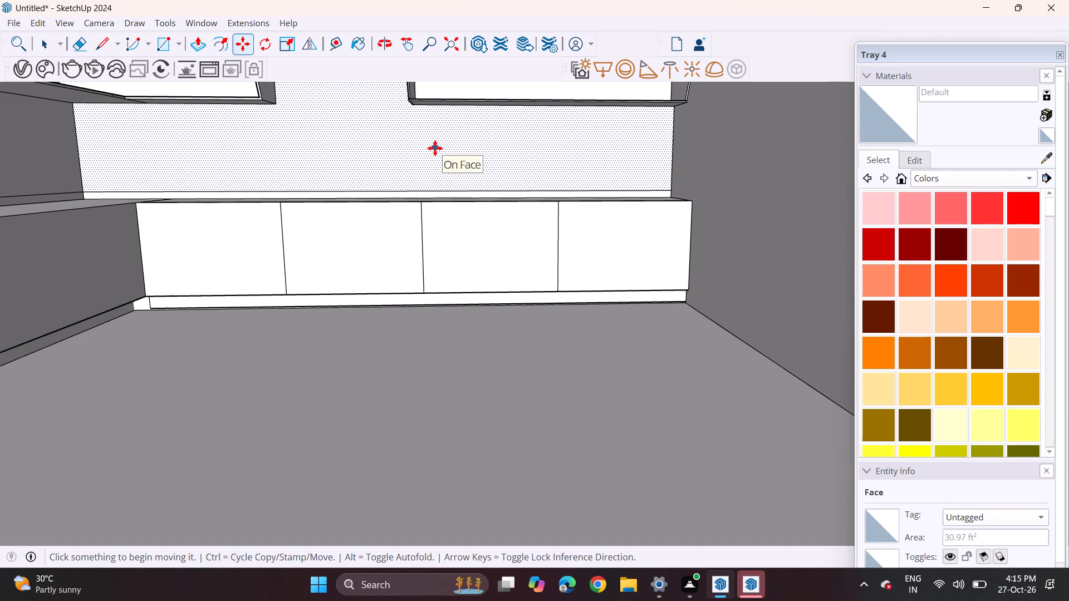
key("space")
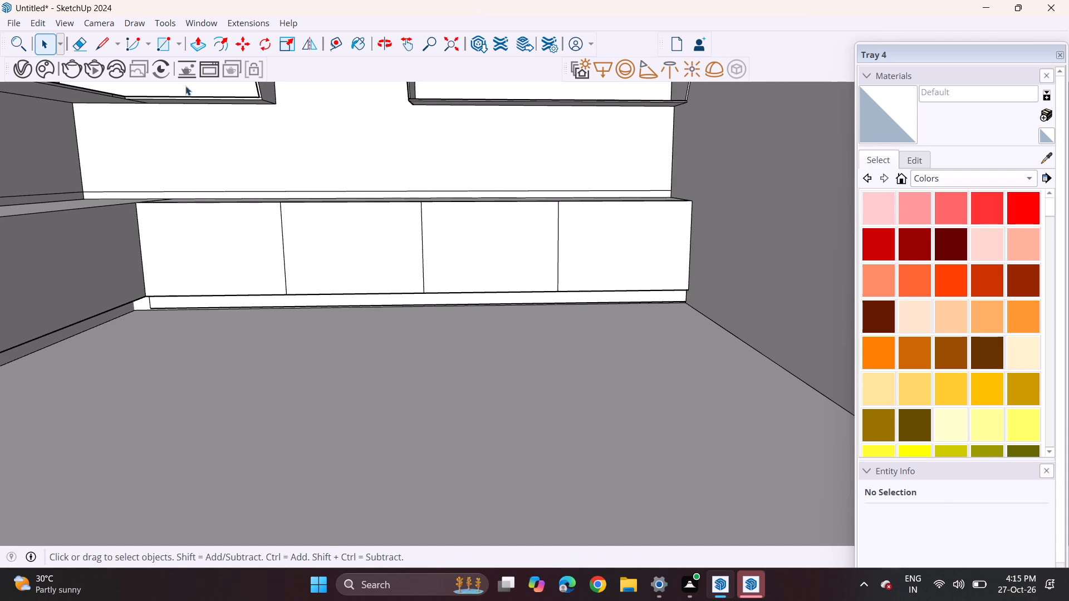
Draw a vertical line up the back base cabinet's front beside the inner corner, starting above the plinth's vertical seam.
left_click(99, 47)
scroll(193, 272, "up", 3)
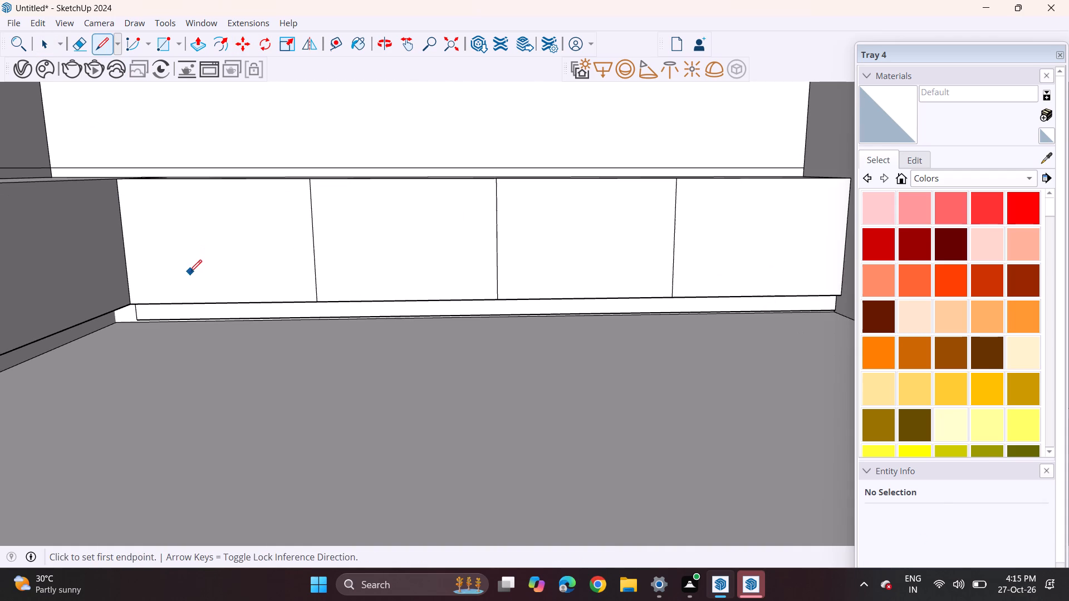
scroll(143, 265, "up", 3)
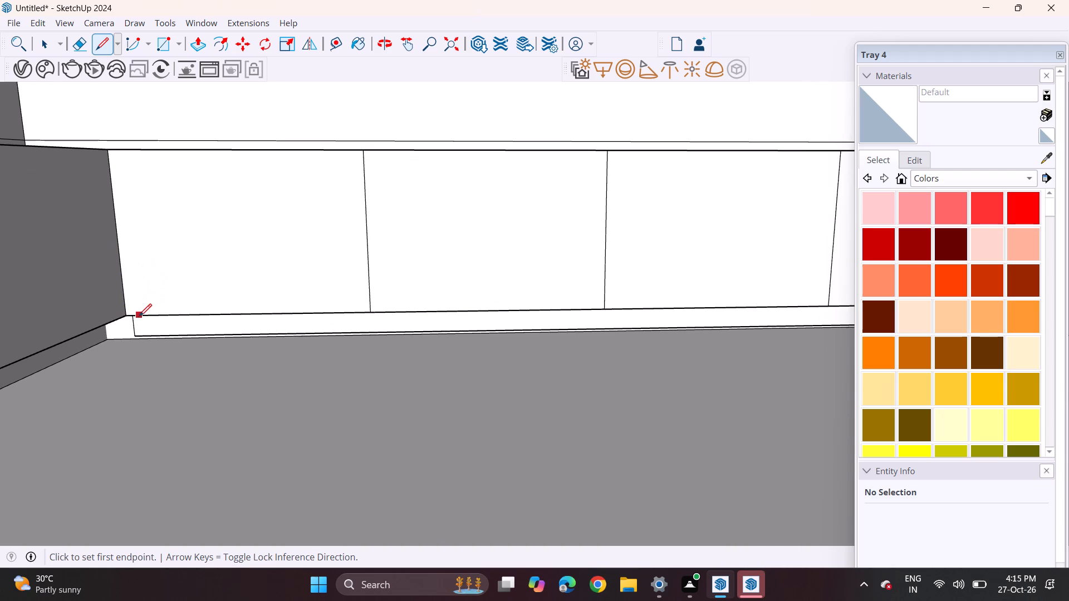
left_click(135, 313)
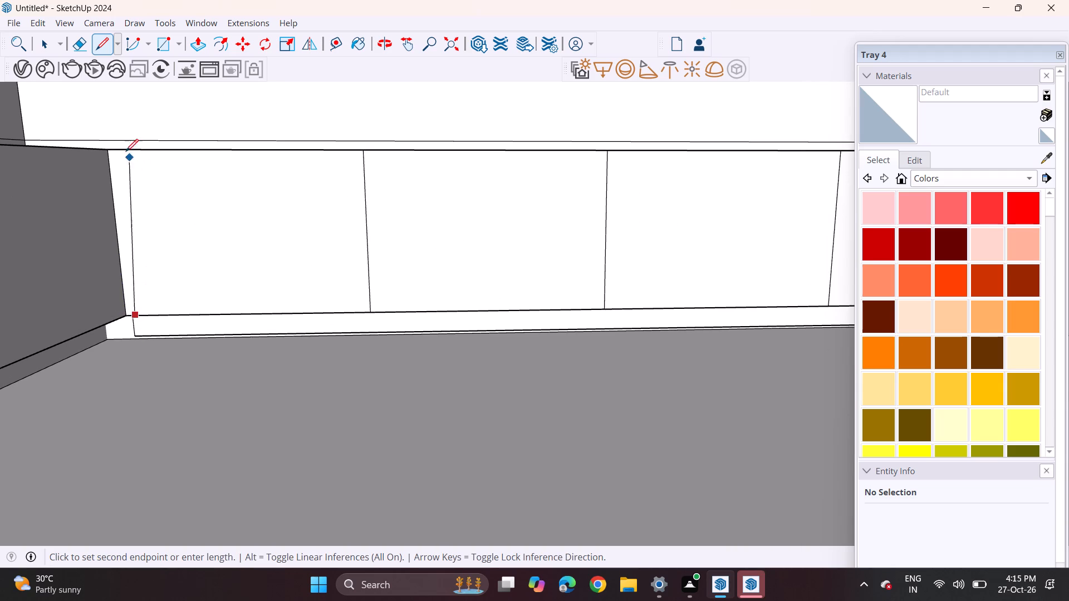
middle_click_drag(121, 166, 128, 110)
left_click(133, 134)
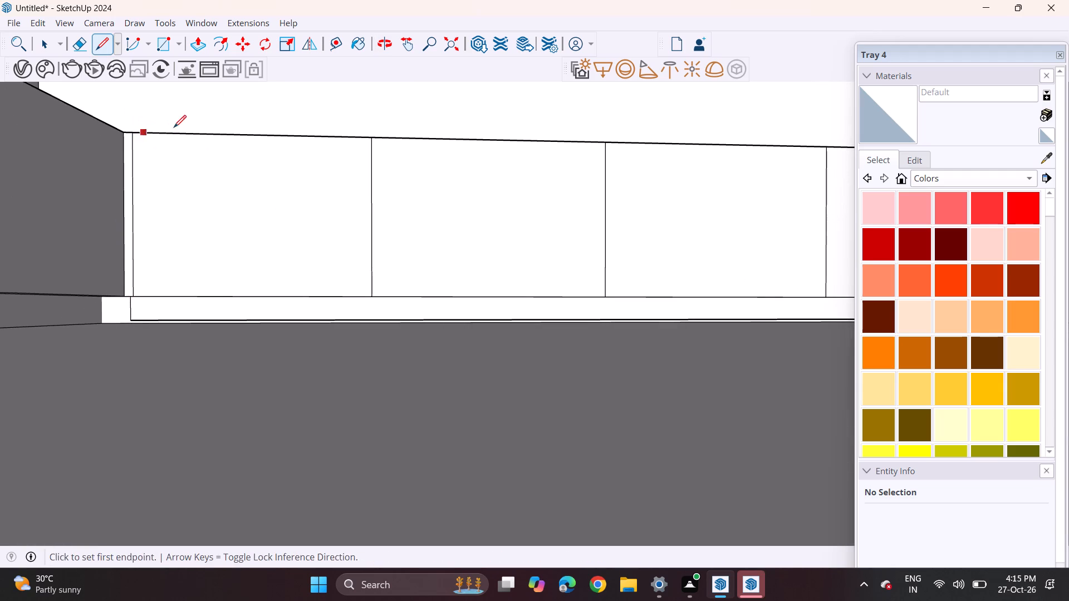
Pull the thin wall strips above the side and back base cabinets out 2'2" to form the countertop.
middle_click_drag(177, 144, 166, 181)
scroll(146, 155, "down", 9)
middle_click_drag(182, 152, 290, 263)
middle_click_drag(303, 259, 278, 292)
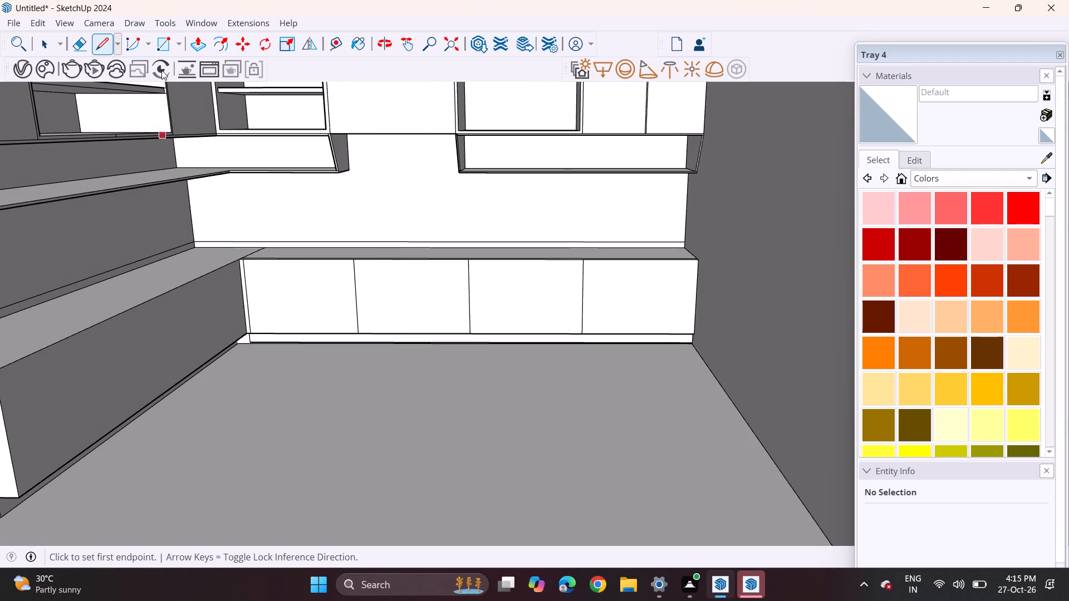
left_click(193, 45)
left_click(131, 265)
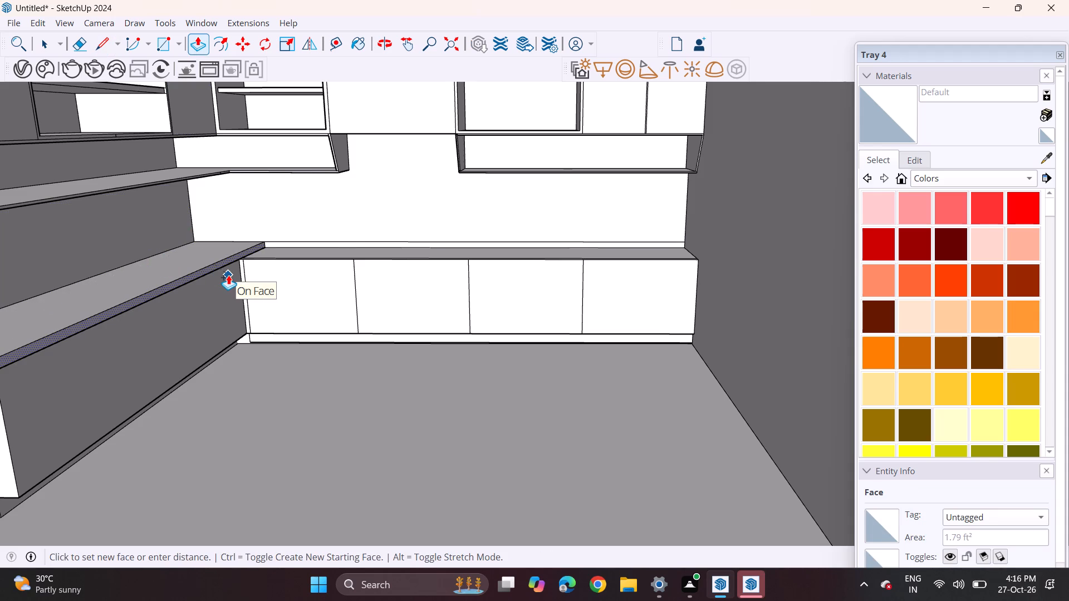
type("2'2")
key("Return")
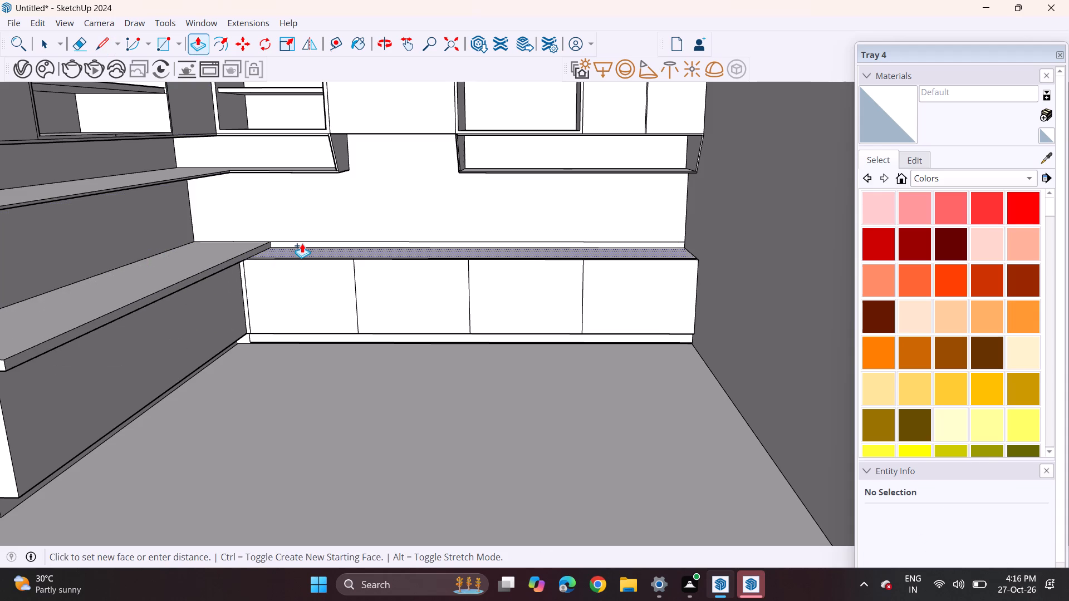
double_click(302, 243)
Erase the seam on the countertop's top surface where the side and back runs meet.
middle_click_drag(302, 259, 455, 147)
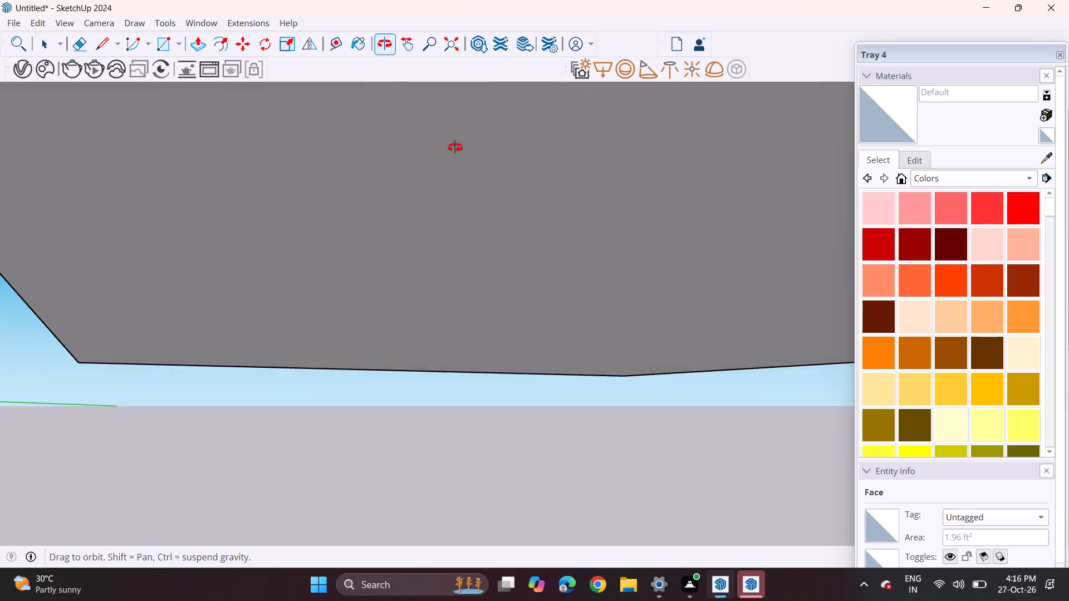
middle_click_drag(455, 147, 310, 248)
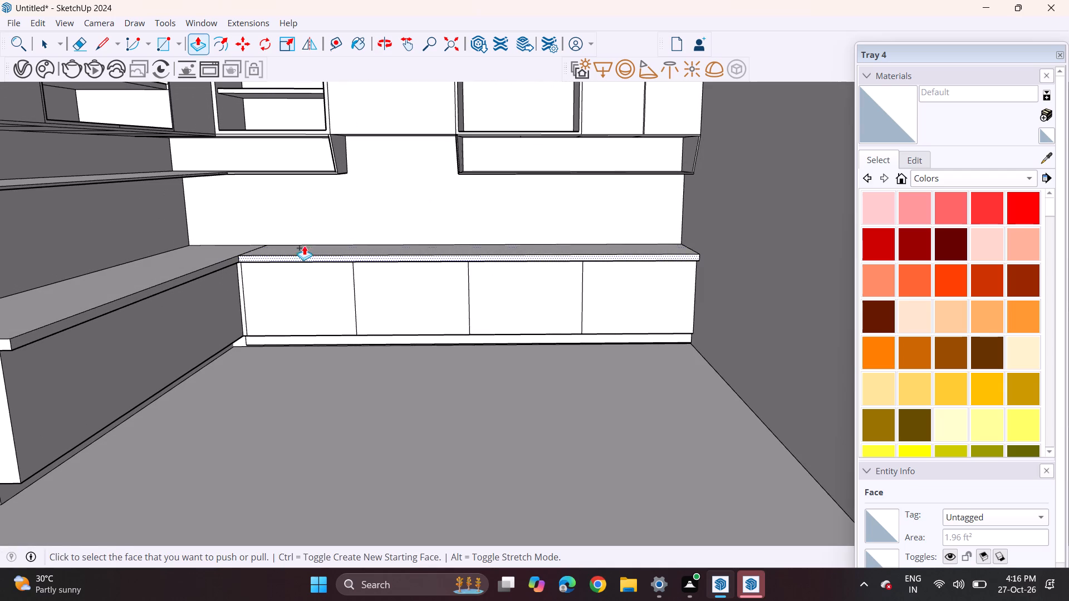
middle_click_drag(297, 218, 287, 309)
scroll(275, 297, "down", 1)
middle_click_drag(238, 326, 247, 272, "shift")
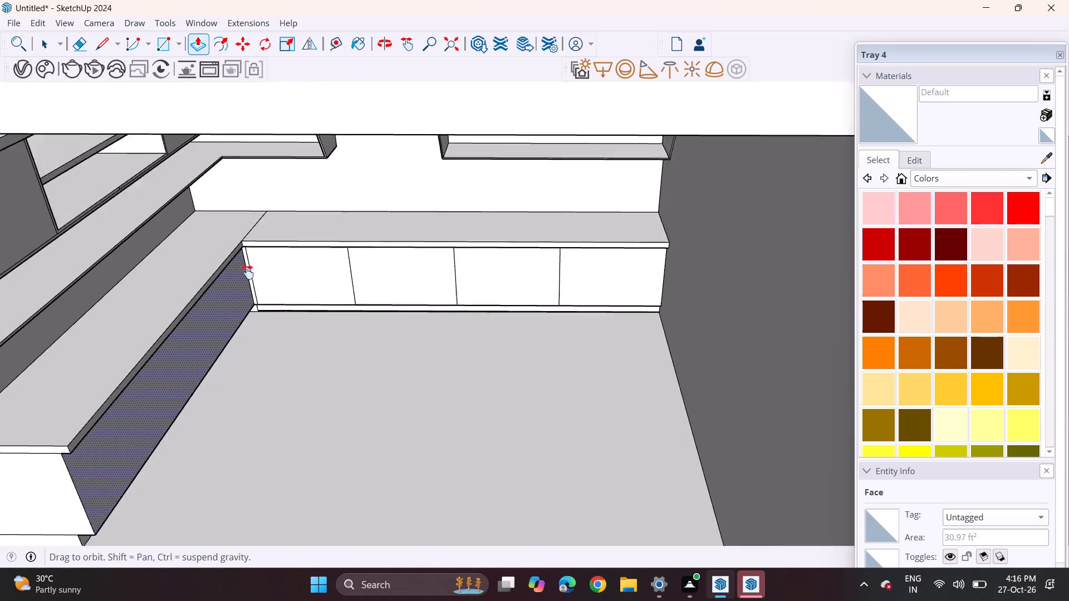
middle_click_drag(247, 272, 254, 229, "shift")
scroll(262, 244, "up", 1)
middle_click_drag(263, 244, 252, 190)
middle_click_drag(248, 186, 251, 232, "shift")
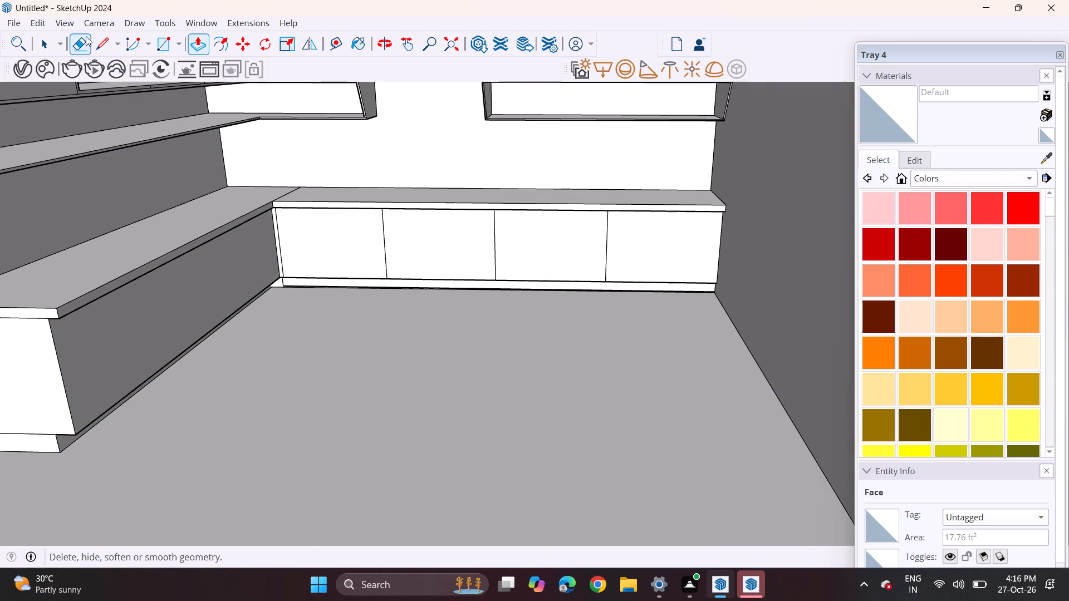
left_click(84, 34)
scroll(228, 150, "up", 8)
left_click(297, 215)
Copy the outer vertical edge of the side base cabinet's front to the inner corner, dividing the front into three equal panels.
scroll(308, 230, "down", 4)
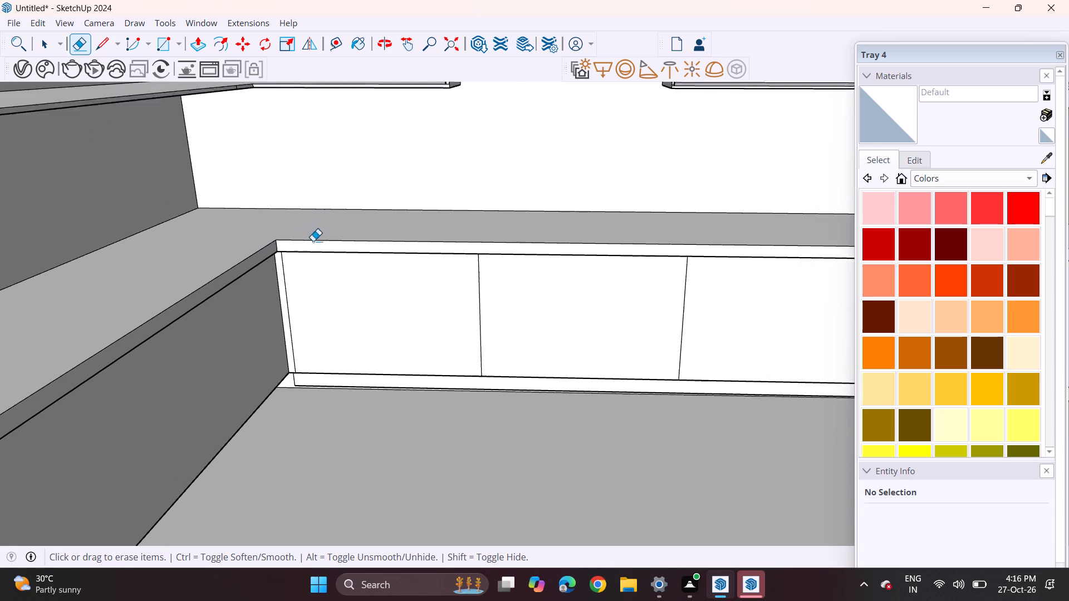
scroll(314, 296, "down", 5)
middle_click_drag(311, 346, 367, 289)
middle_click_drag(364, 290, 271, 277)
middle_click_drag(258, 279, 310, 298, "shift")
middle_click_drag(319, 300, 356, 285)
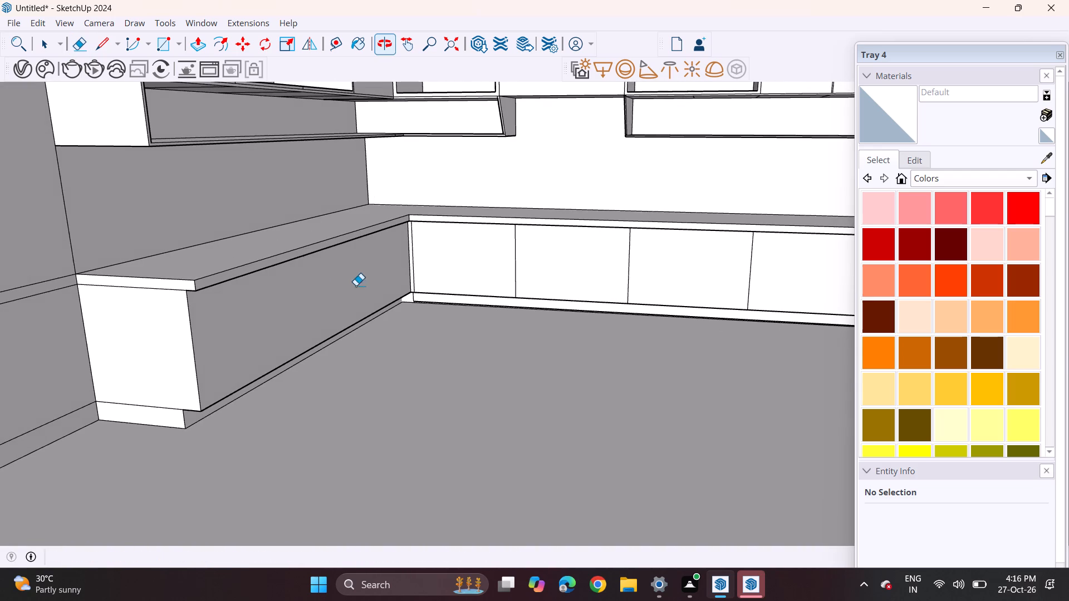
middle_click_drag(356, 285, 358, 287)
key("space")
left_click_drag(202, 388, 199, 401)
left_click(199, 401)
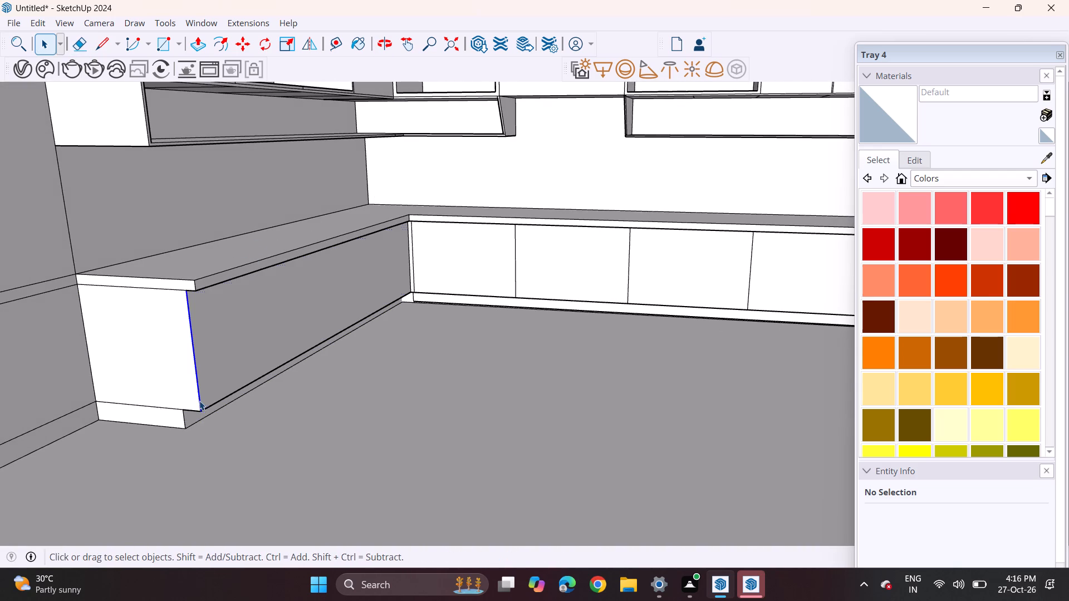
key("m")
left_click(203, 411)
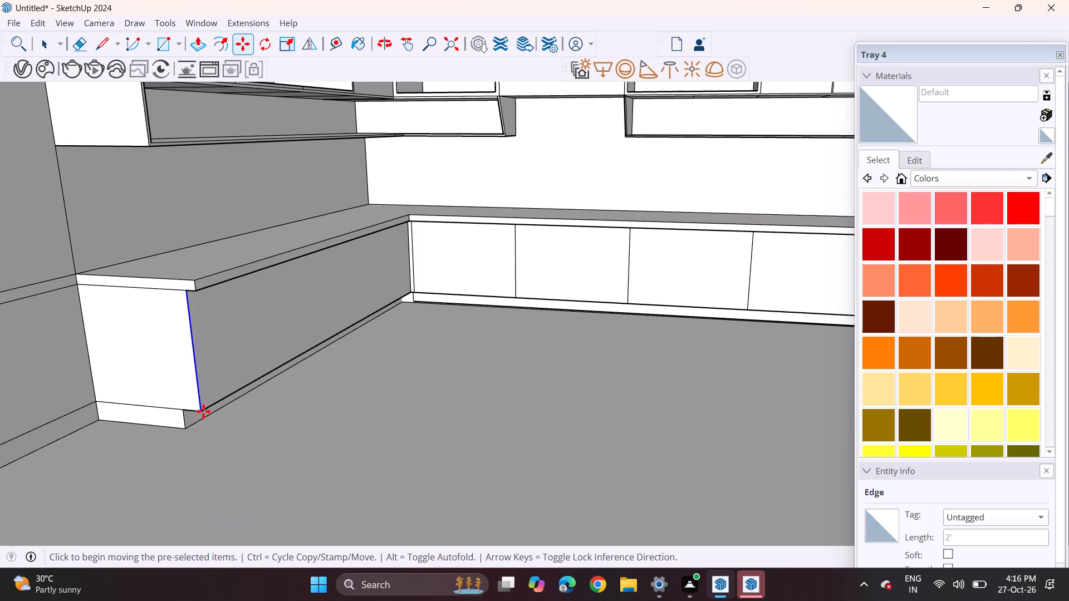
left_click(406, 290)
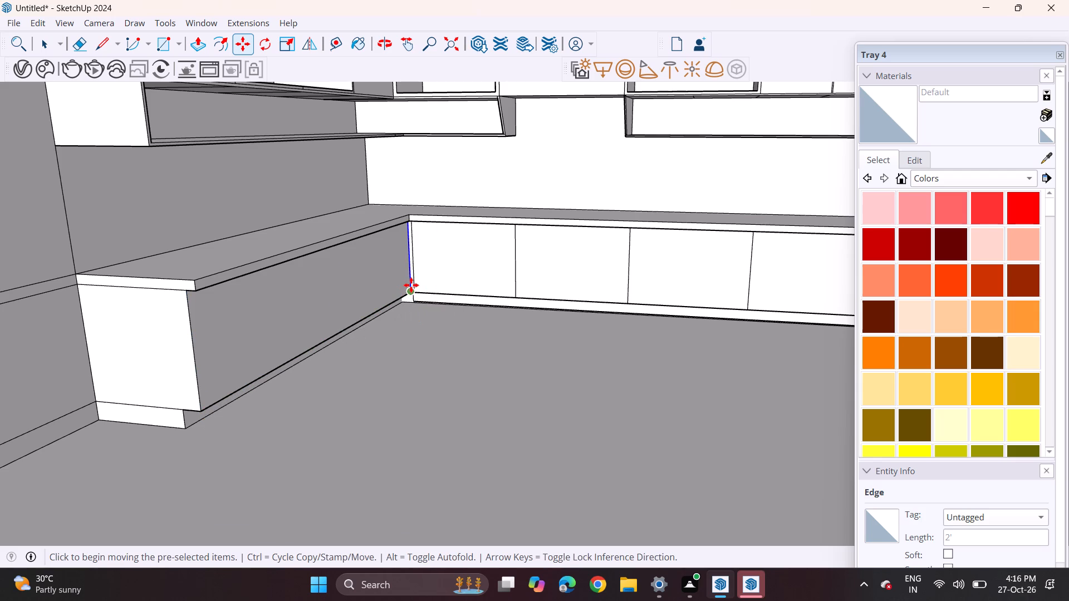
key("slash")
key("3")
key("Return")
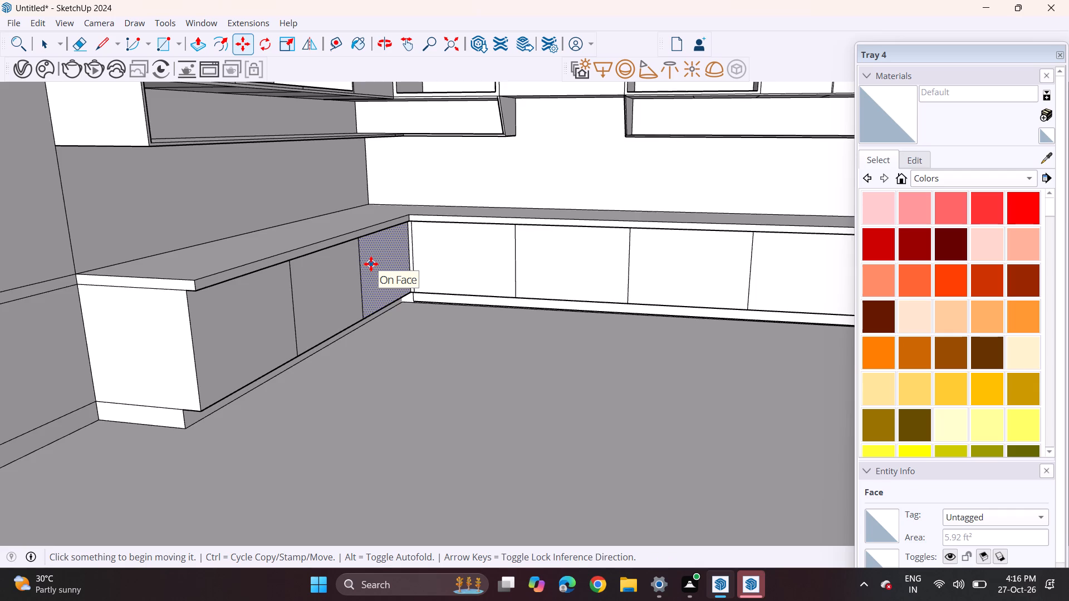
Offset the outline of the side base cabinet panel nearest the corner slightly inward to form a thin frame.
scroll(371, 264, "up", 5)
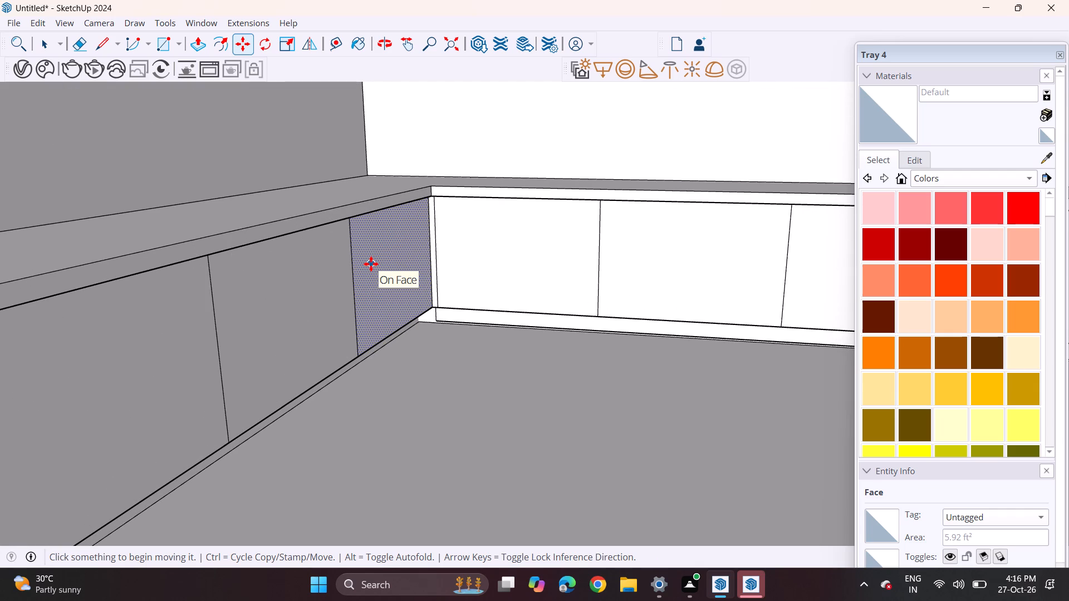
scroll(371, 247, "up", 2)
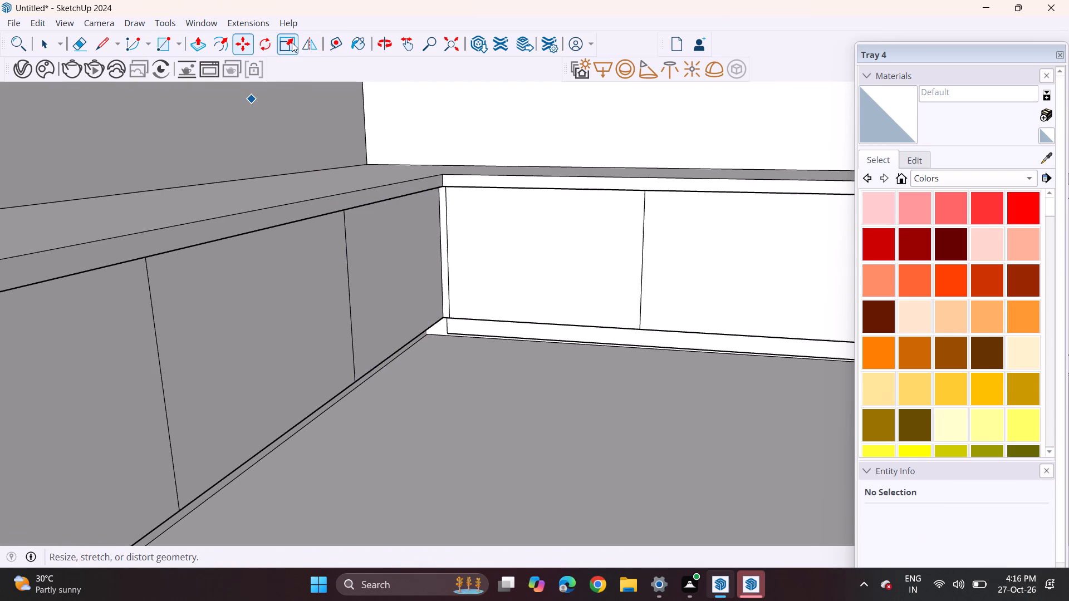
left_click(226, 45)
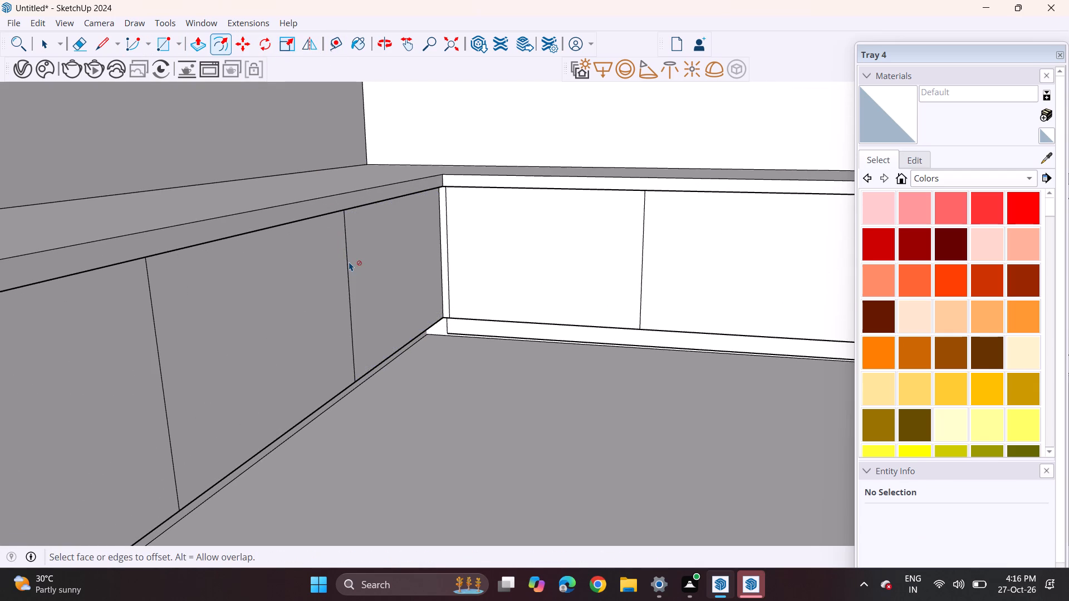
left_click(366, 262)
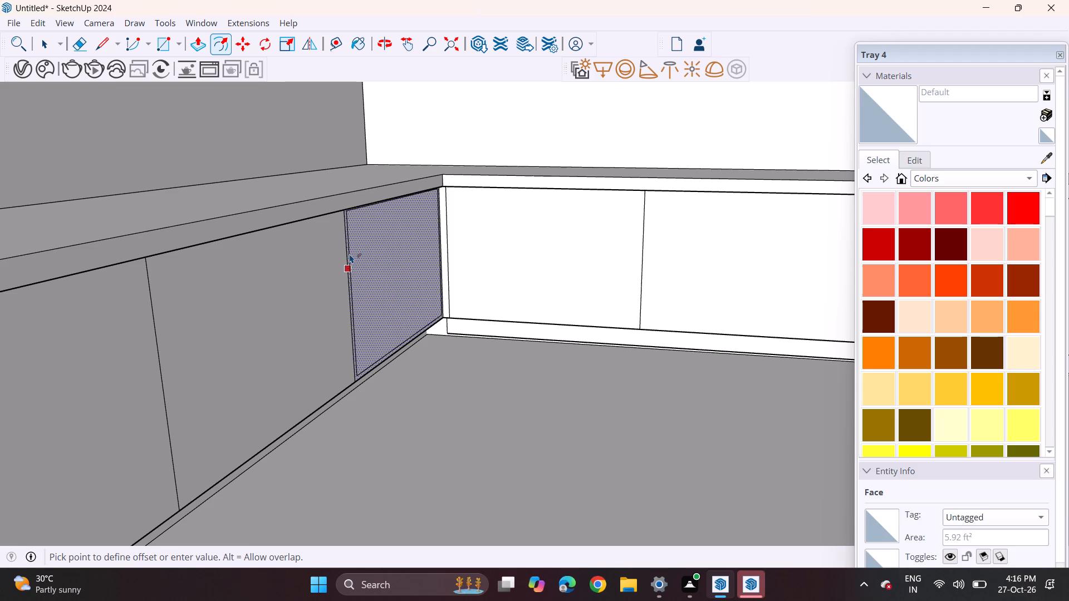
left_click(350, 254)
Push the framed panel beside the corner deep into the side base cabinet to make an open niche.
left_click(201, 46)
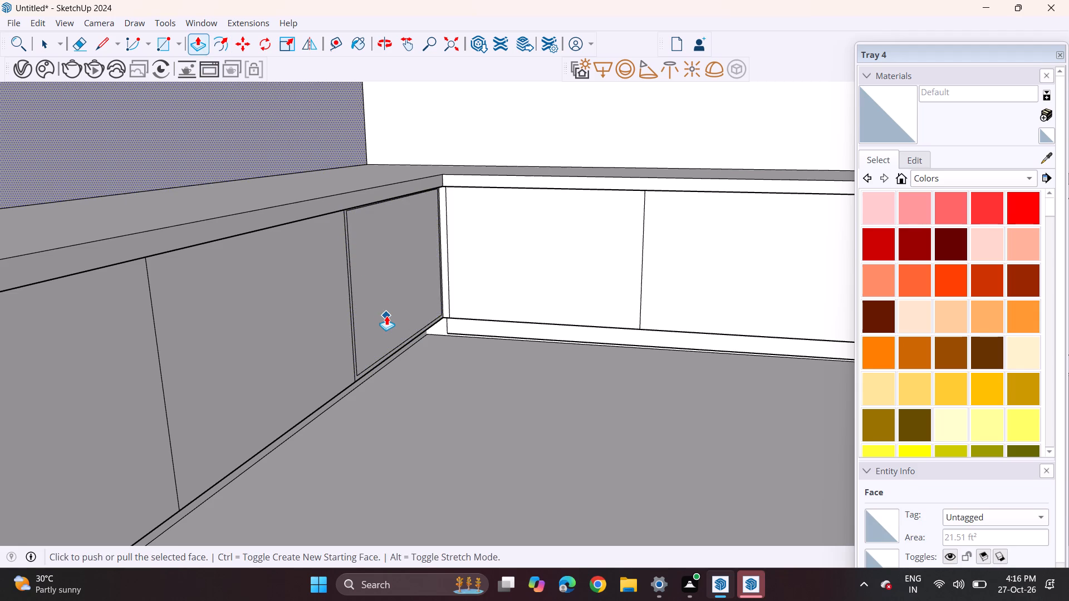
key("Escape")
left_click(411, 313)
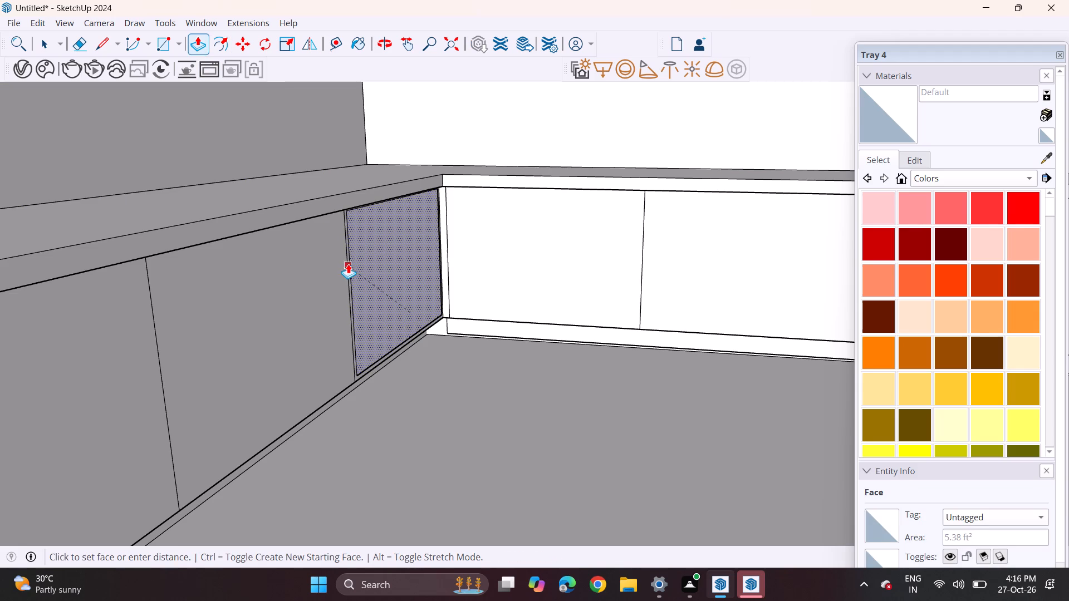
middle_click_drag(381, 290, 292, 284)
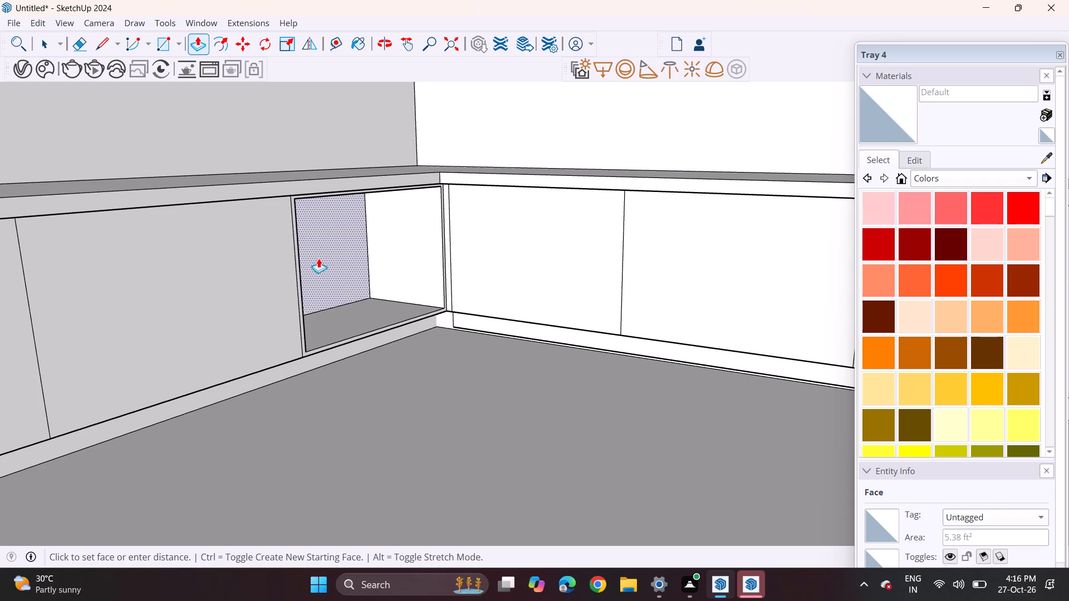
left_click(310, 237)
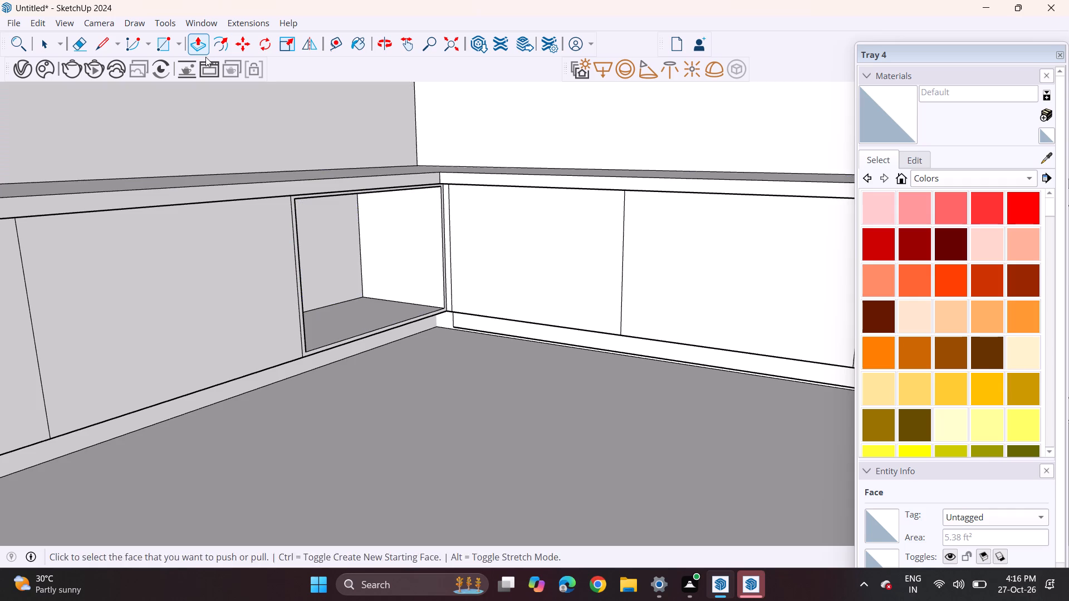
Draw a thin shelf-profile rectangle across the niche's inner side face at about mid-height, from back edge to front edge.
left_click(164, 37)
scroll(334, 230, "up", 4)
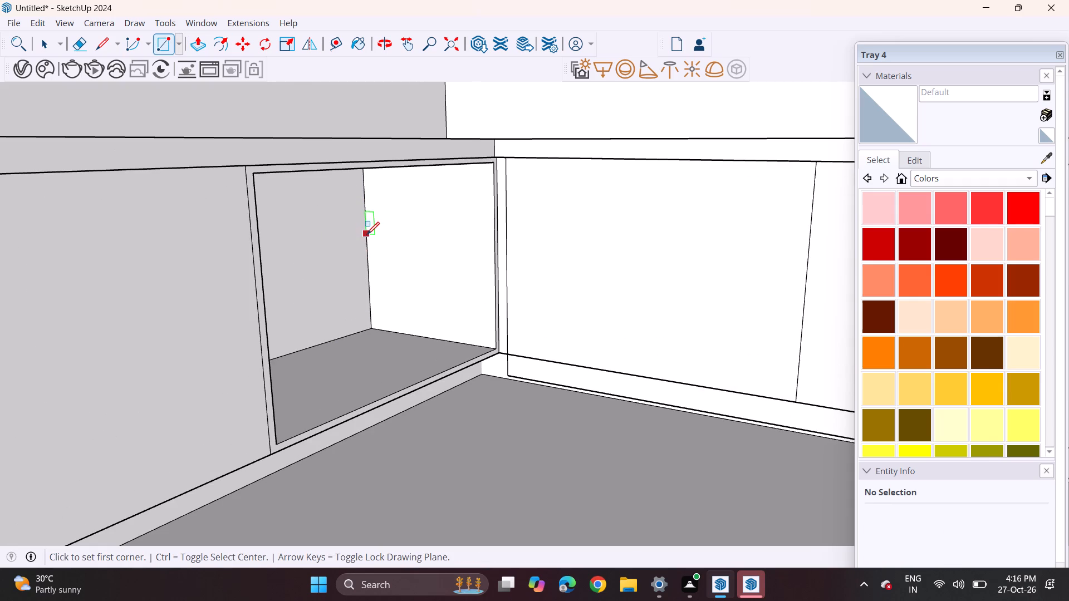
left_click(366, 244)
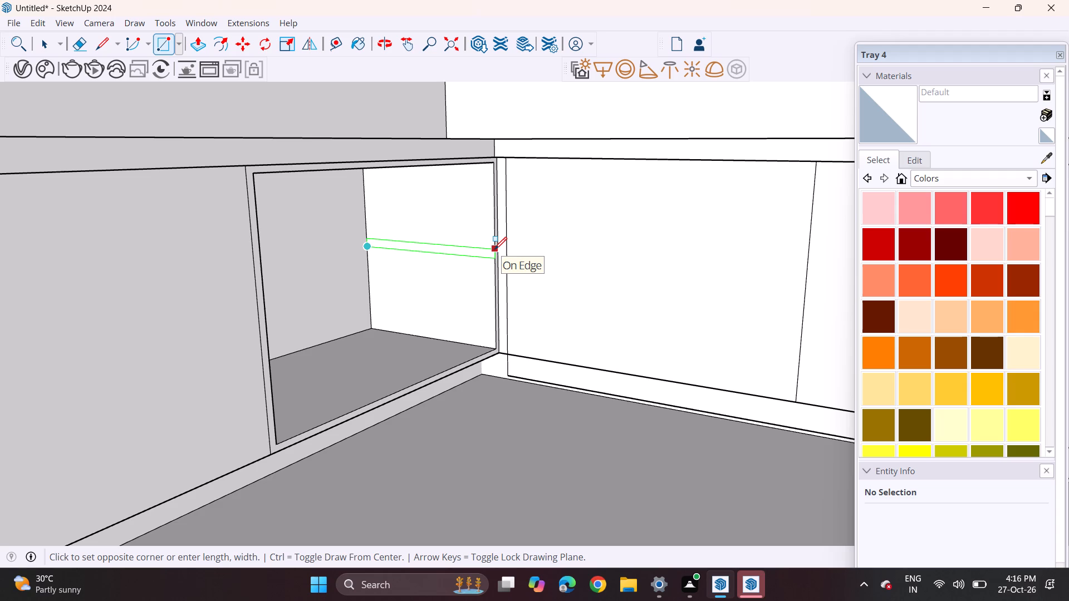
scroll(492, 253, "up", 5)
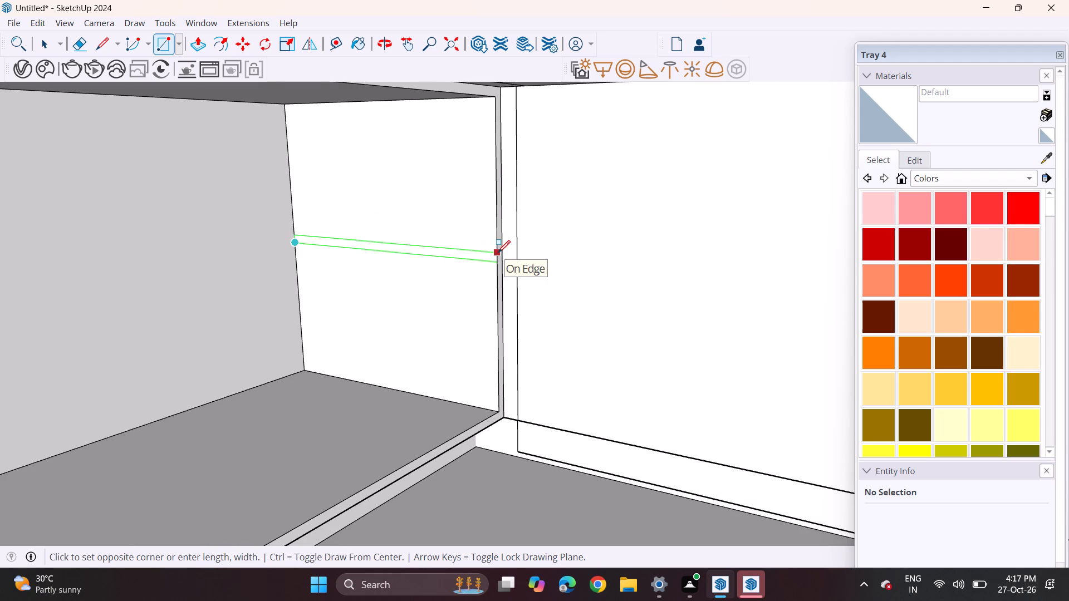
left_click(498, 253)
Pull the thin rectangle across the niche to its opposite side to form a shelf.
left_click(208, 50)
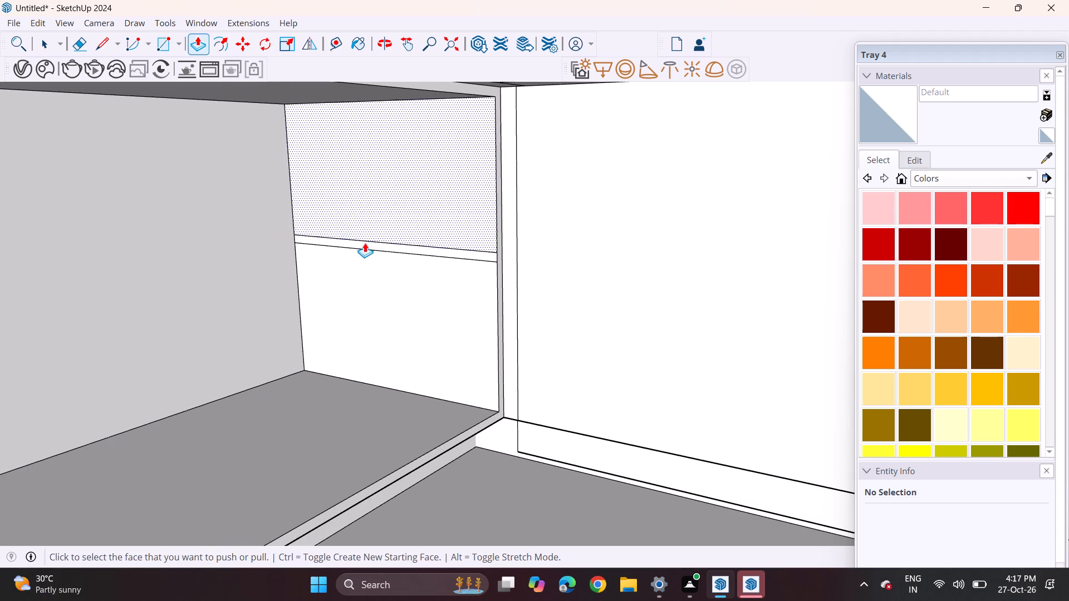
left_click(365, 247)
scroll(246, 292, "down", 5)
middle_click_drag(257, 317, 379, 299)
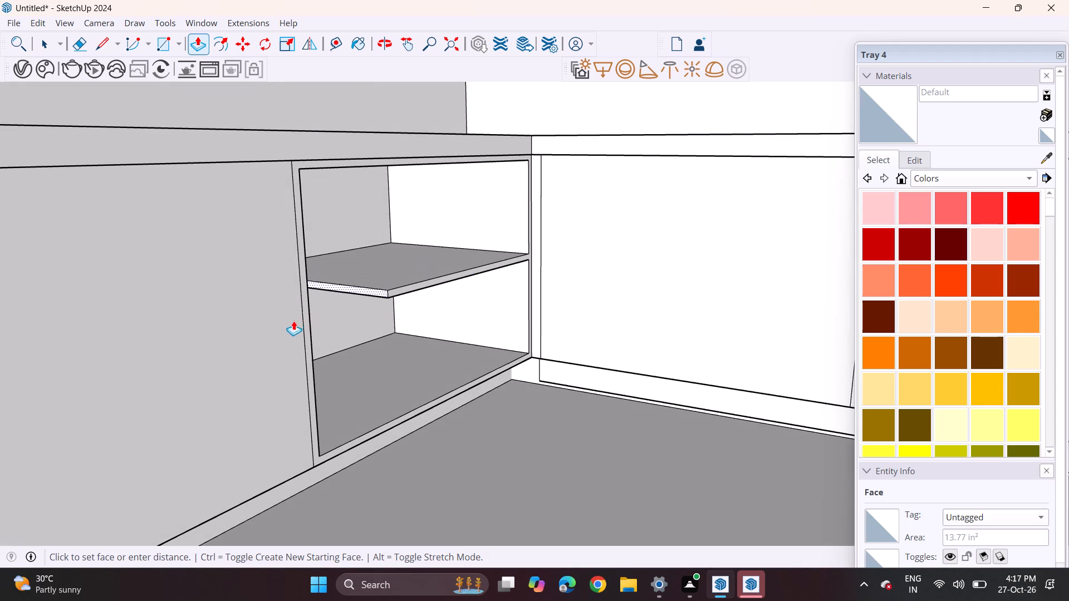
left_click(310, 326)
Review the shelved corner niche, the back cabinet panels and the whole cabinet layout from the room's open front.
middle_click_drag(437, 313, 486, 312)
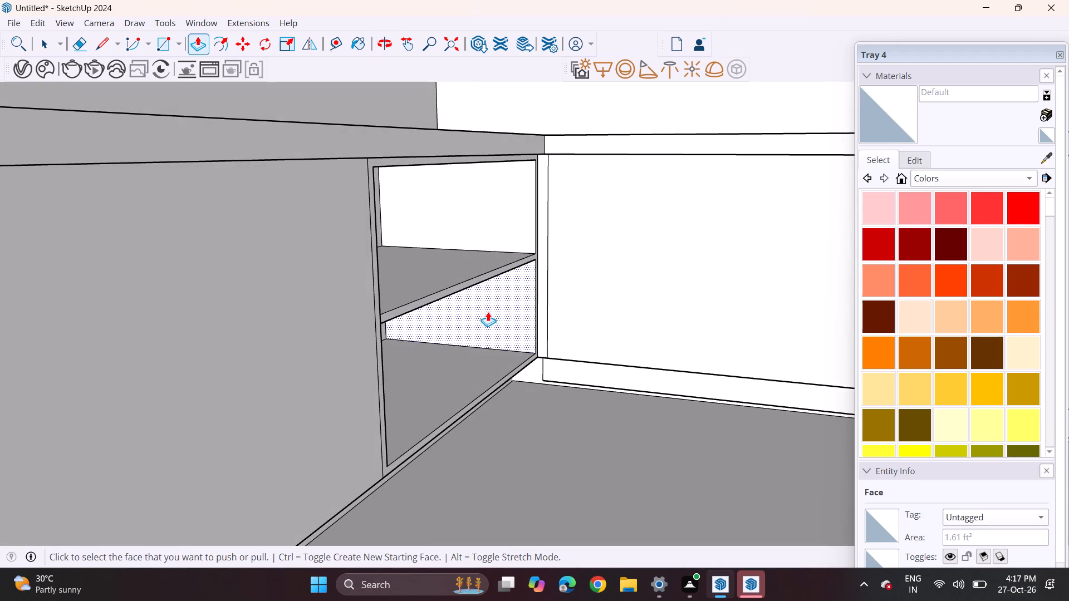
middle_click_drag(523, 312, 247, 316, "shift")
middle_click_drag(245, 316, 370, 296)
scroll(399, 273, "down", 5)
middle_click_drag(502, 277, 266, 275)
scroll(259, 262, "down", 2)
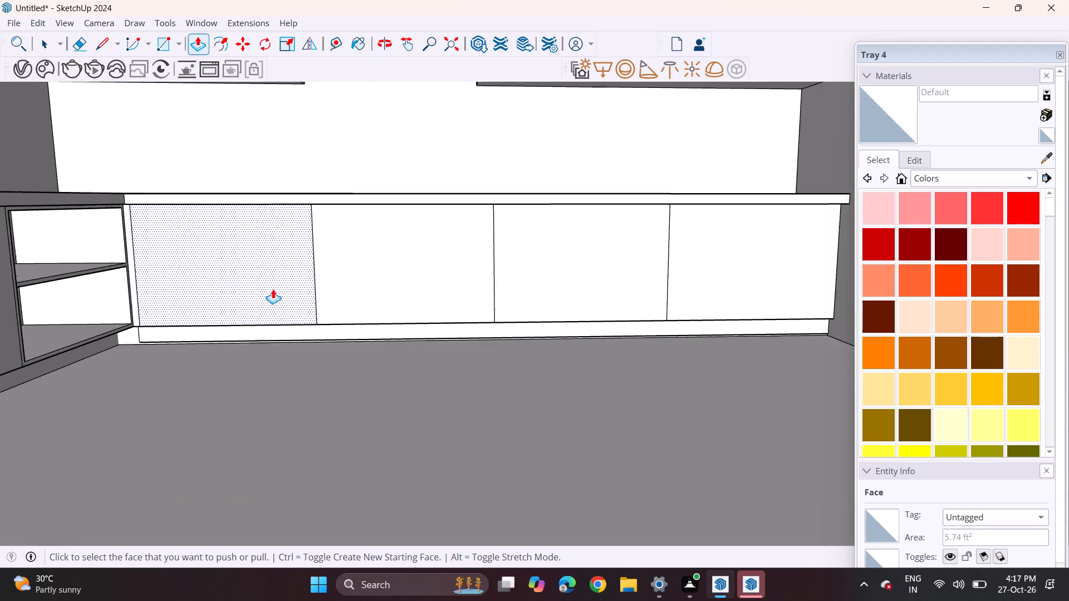
scroll(273, 289, "down", 8)
middle_click_drag(345, 300, 365, 325, "shift")
middle_click_drag(371, 320, 381, 288)
middle_click_drag(382, 278, 443, 354, "shift")
middle_click_drag(473, 328, 447, 329)
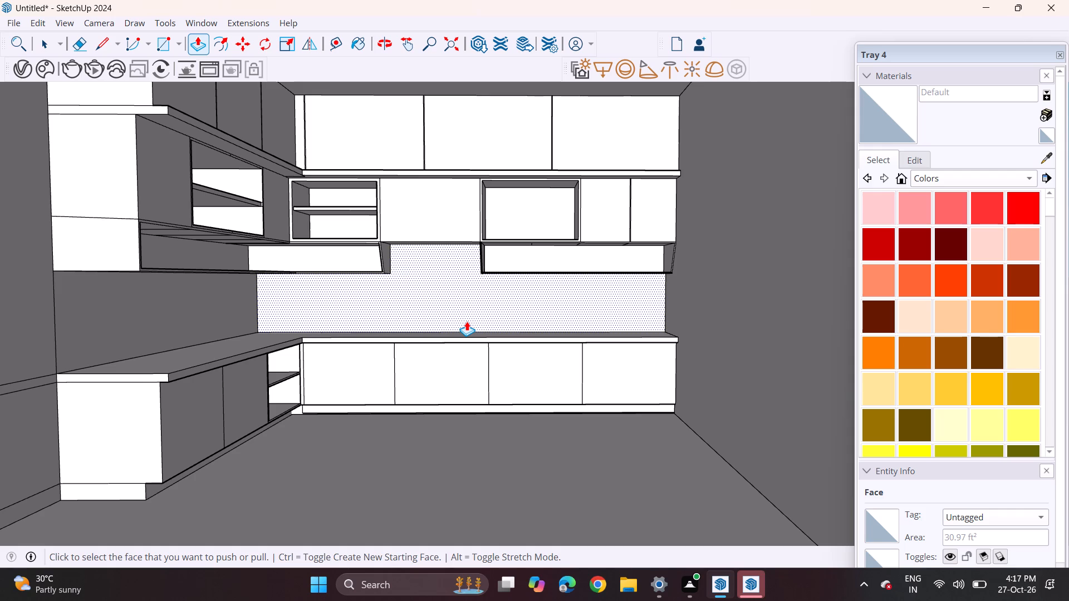
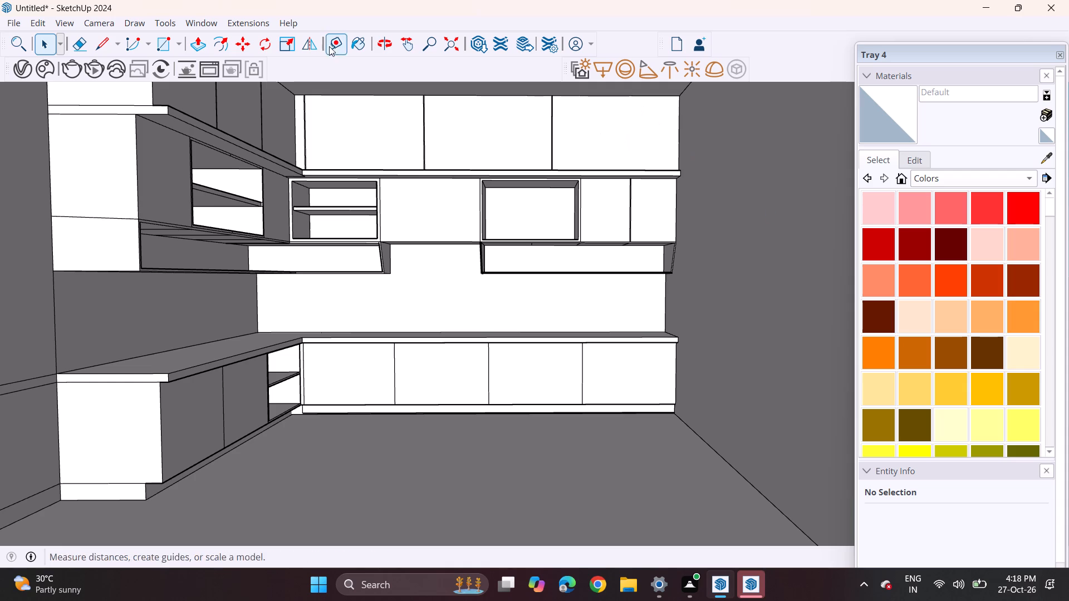
Draw two horizontal lines across the back-wall base panel nearest the corner, dividing it into three drawer fronts.
left_click(101, 46)
scroll(302, 339, "up", 13)
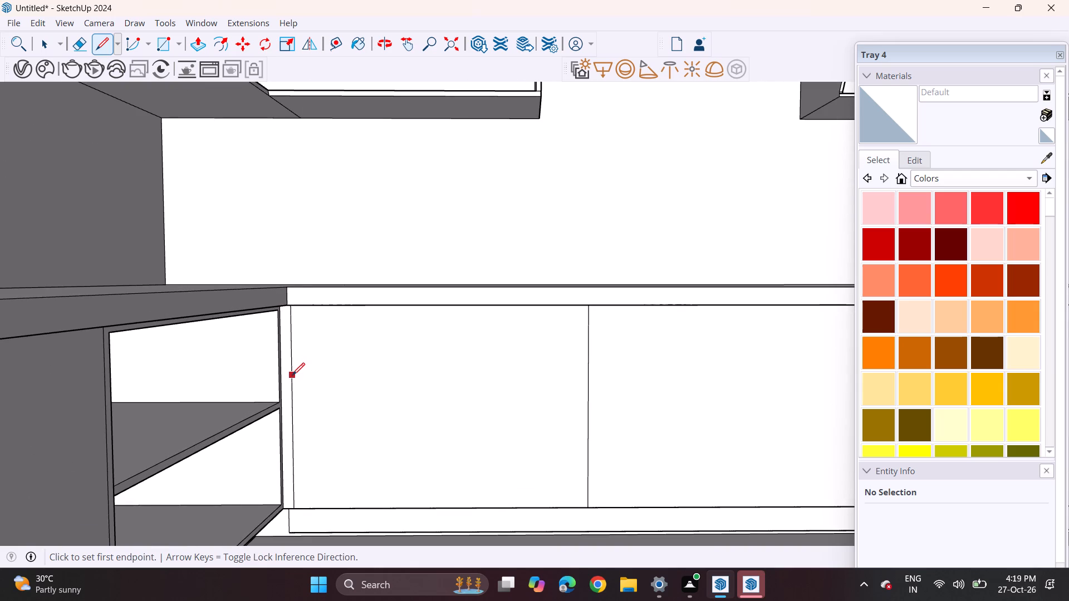
left_click(294, 366)
left_click(586, 366)
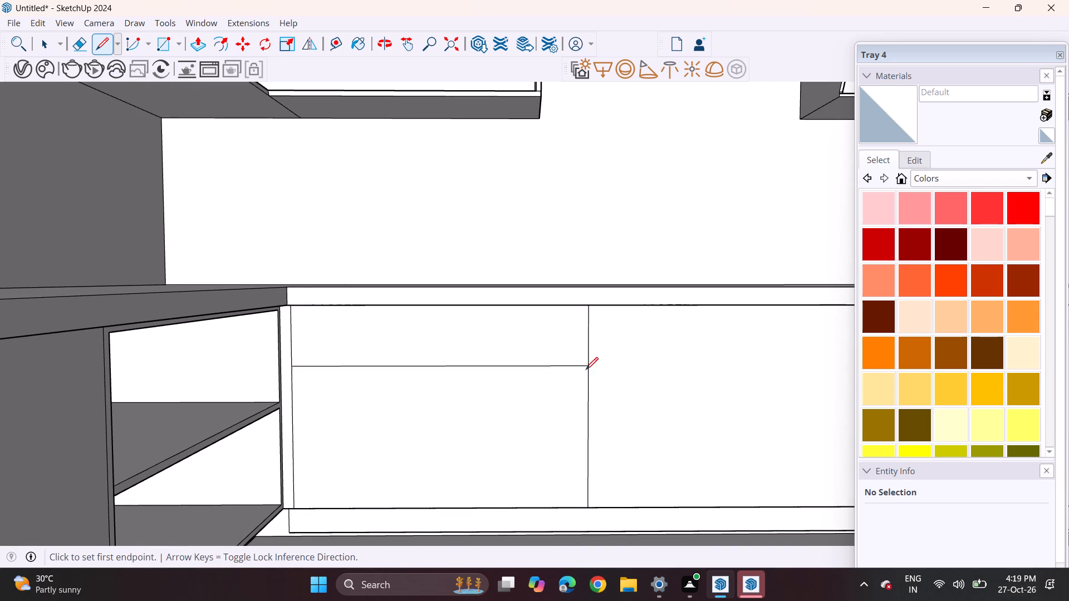
left_click(588, 435)
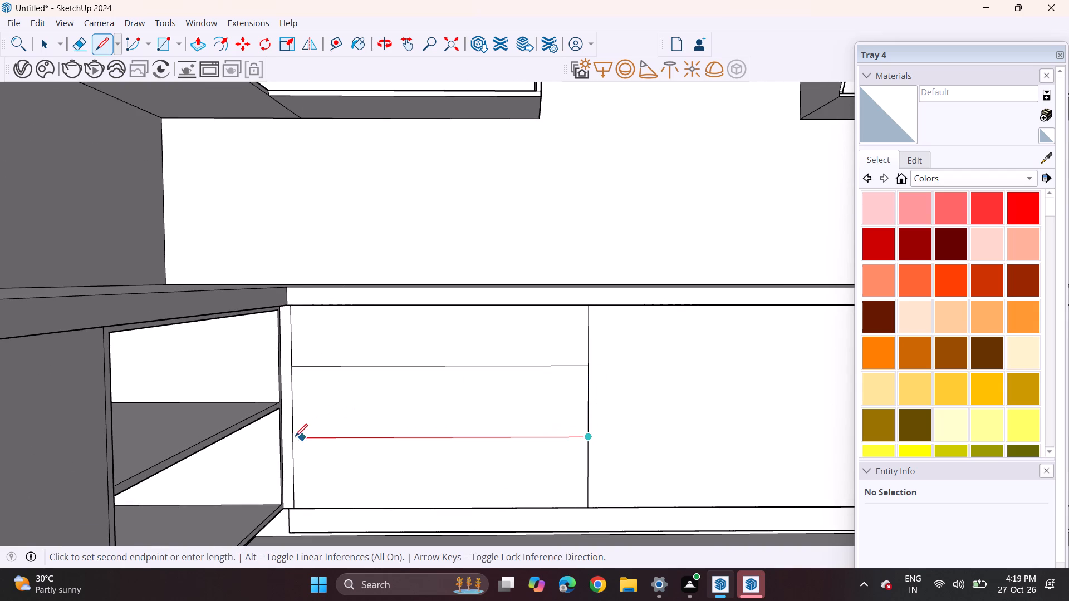
left_click(295, 436)
Extend the two drawer divisions as horizontal lines across the second base panel from the corner.
scroll(336, 430, "down", 3)
middle_click_drag(497, 383, 344, 393, "shift")
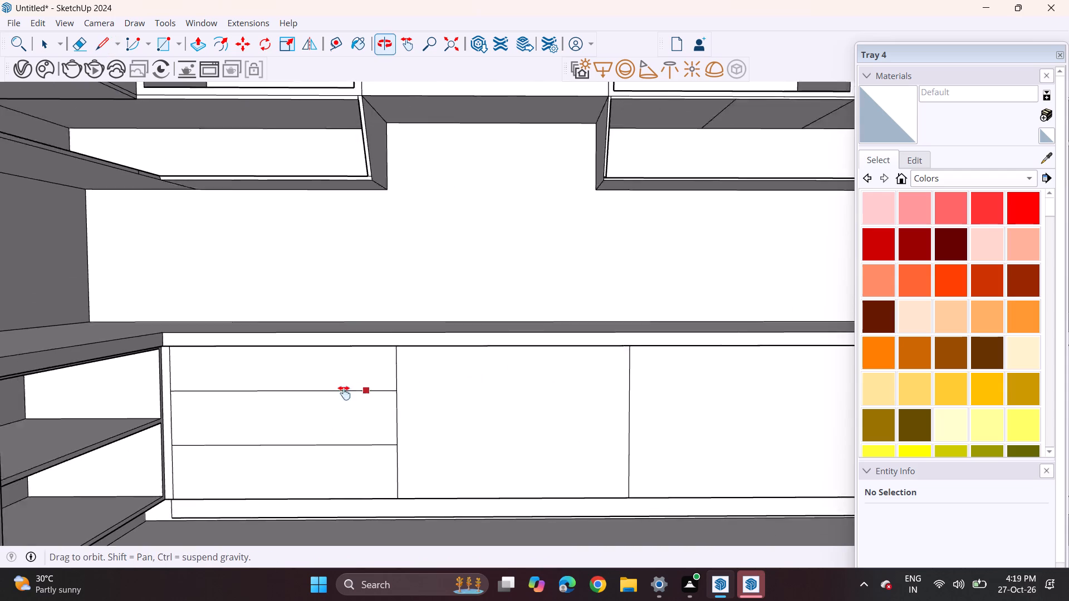
middle_click_drag(344, 393, 301, 386, "shift")
left_click(334, 384)
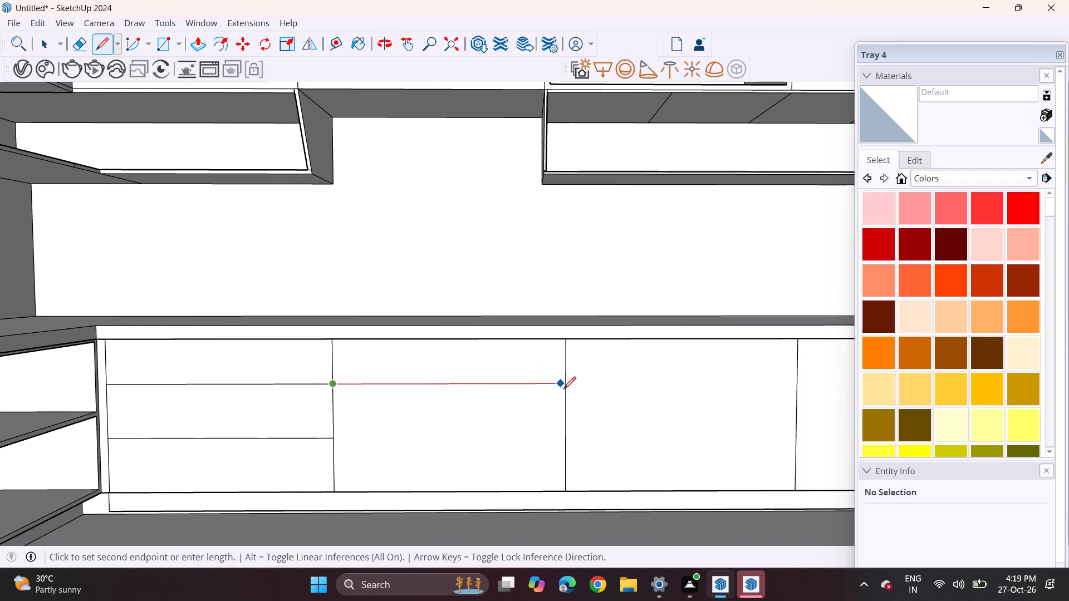
left_click(566, 390)
left_click(335, 438)
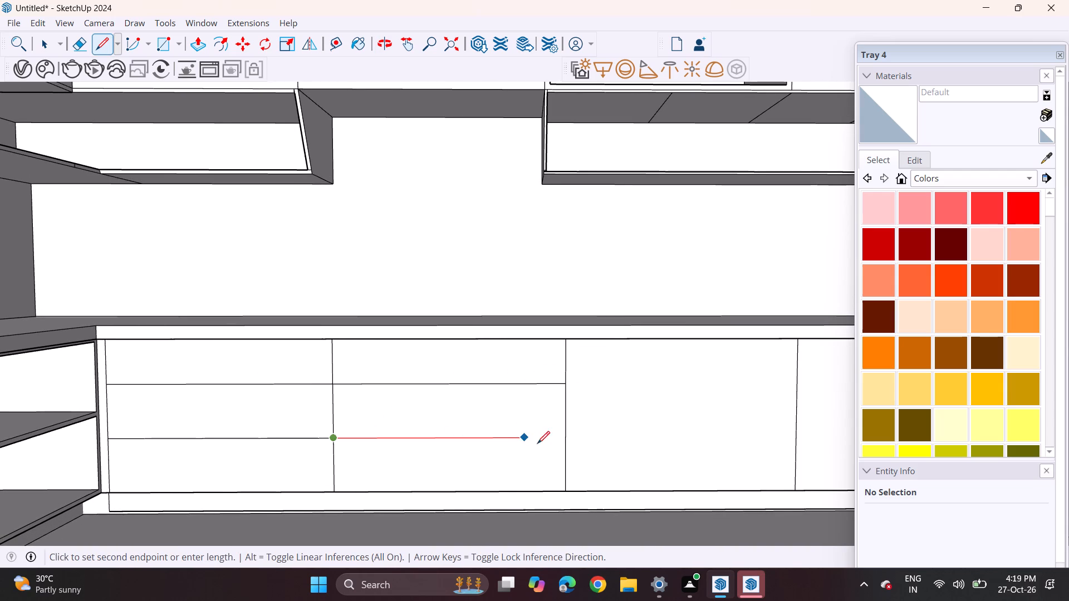
left_click(563, 442)
Copy both drawer lines of the panel nearest the corner slightly upward to form narrow gaps between the drawer fronts.
key("space")
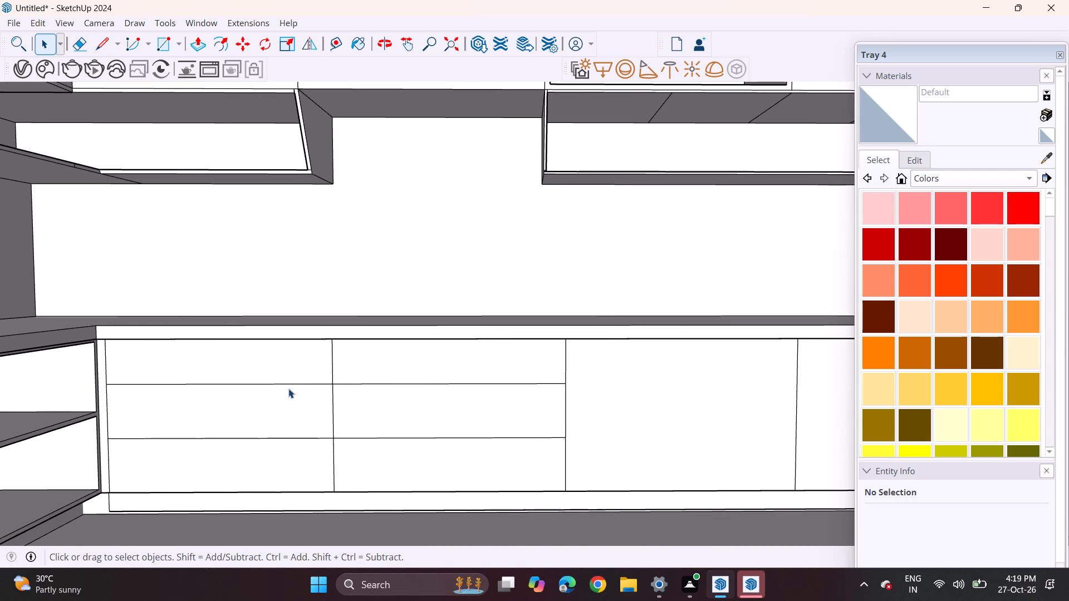
left_click(284, 383)
left_click(308, 437, "ctrl")
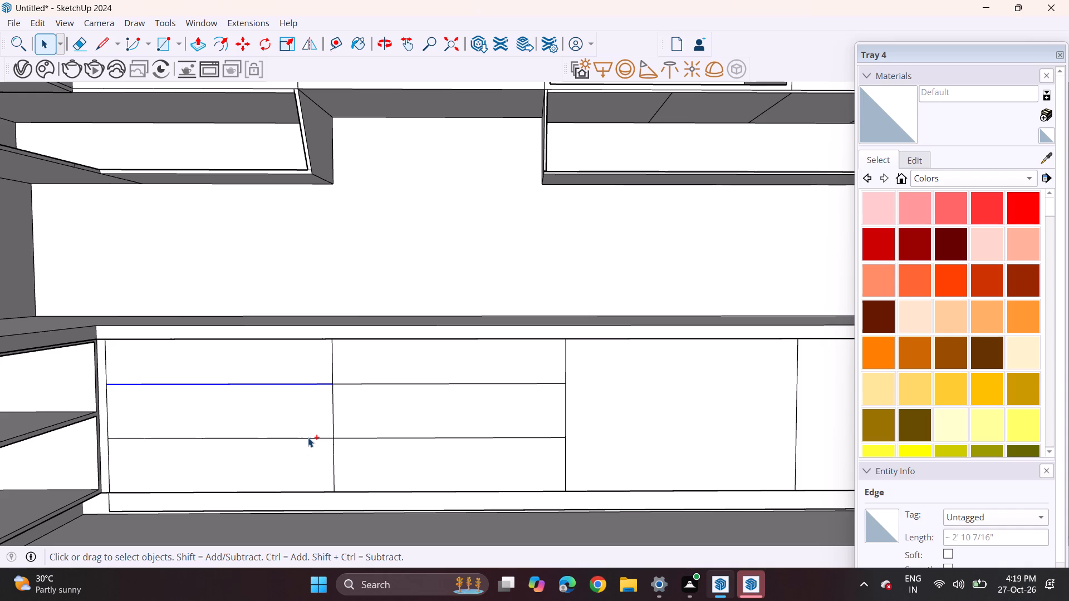
scroll(339, 441, "up", 3)
key("m")
scroll(339, 441, "up", 4)
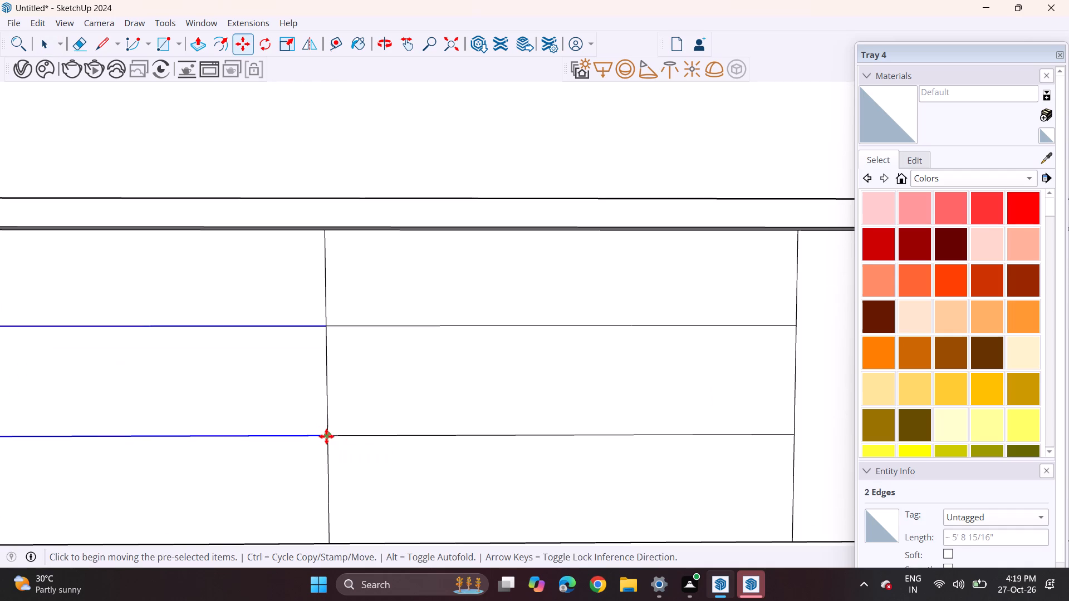
left_click(326, 436)
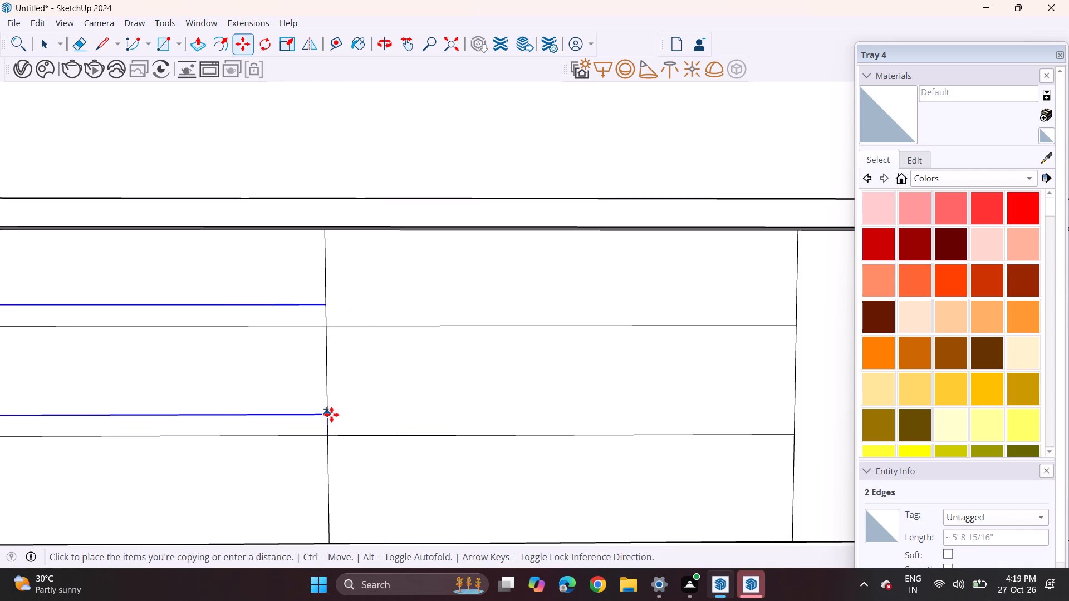
left_click(328, 425)
Copy the second panel's two drawer lines slightly upward, level with the gap lines of the adjacent panel.
key("space")
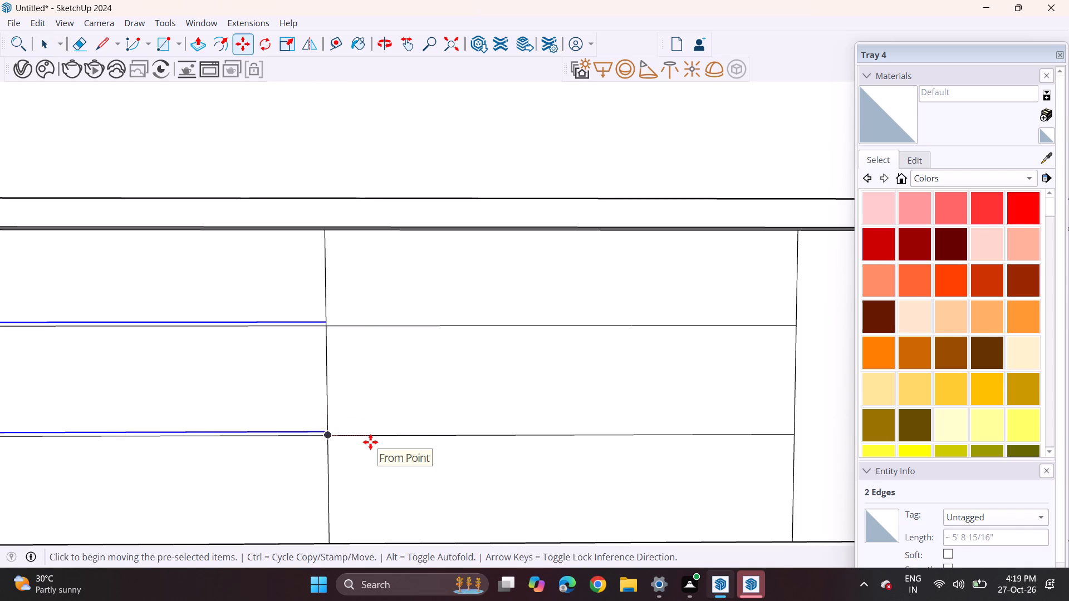
left_click(372, 436)
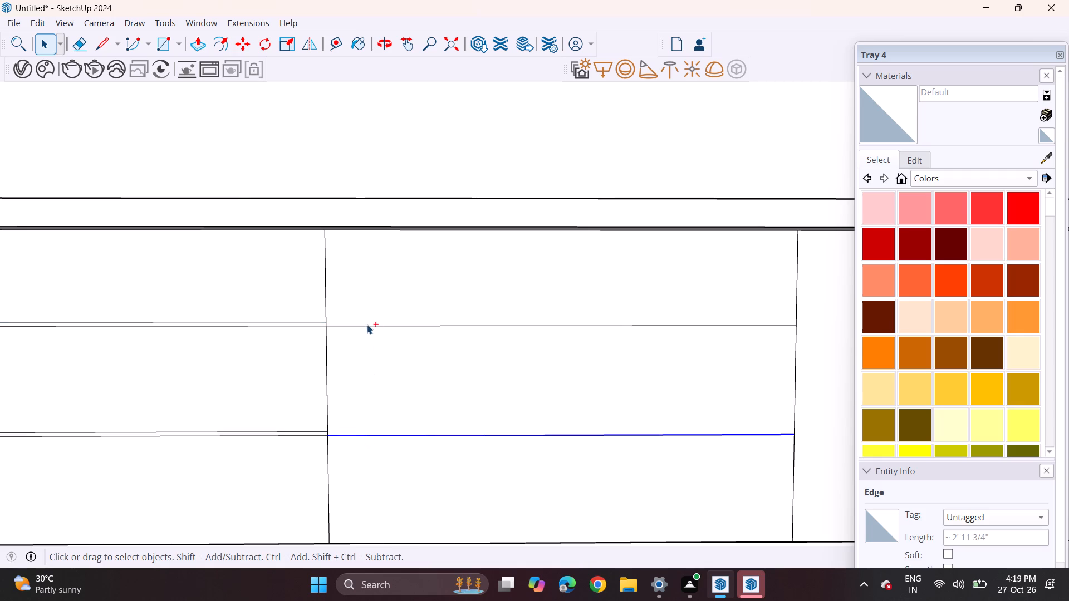
left_click(367, 324, "ctrl")
key("m")
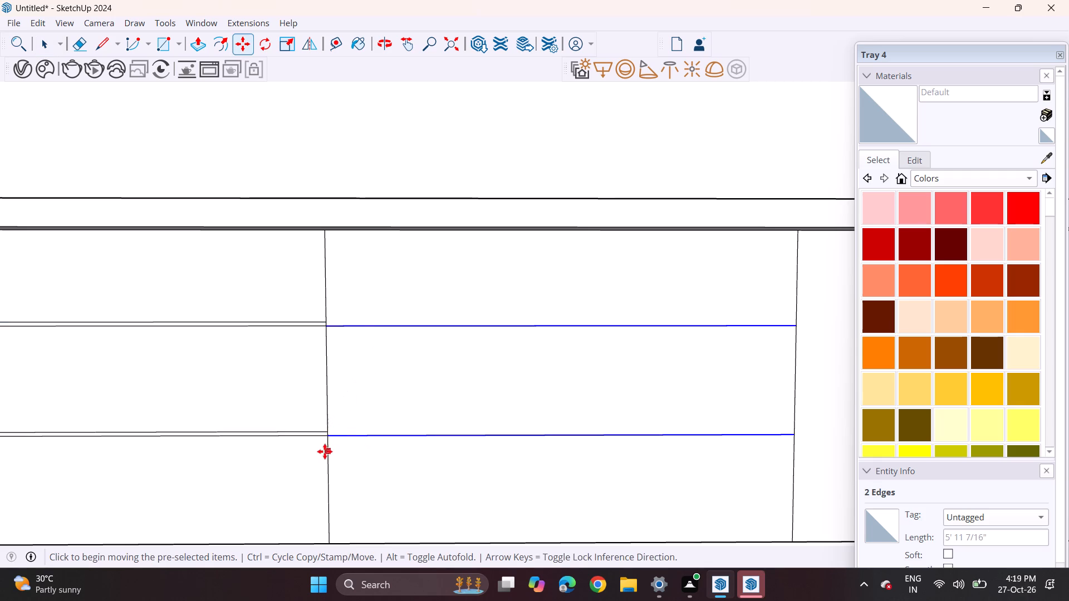
left_click(326, 439)
left_click(328, 431)
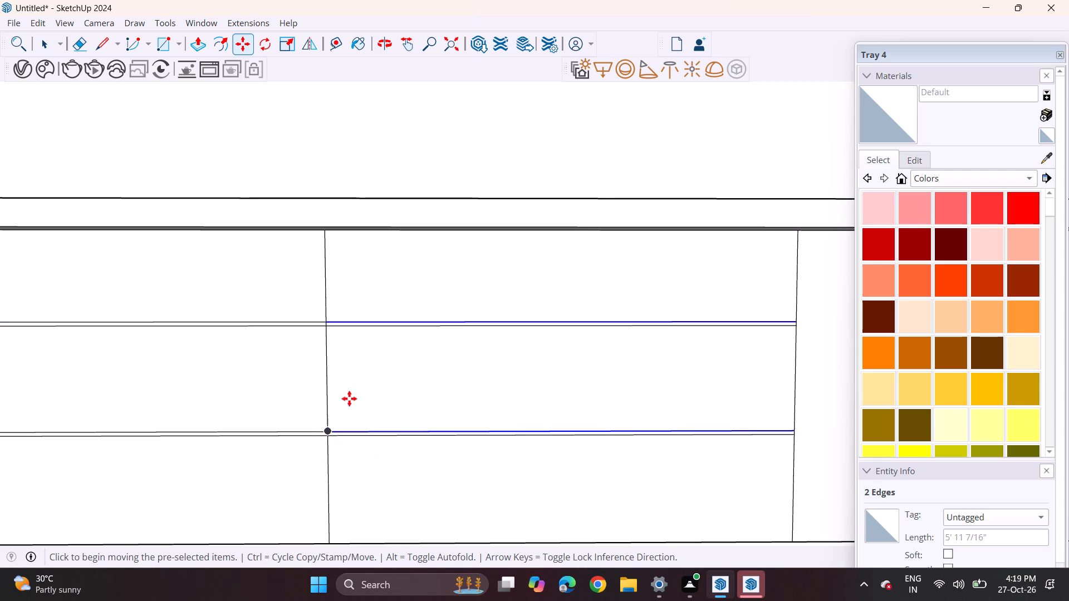
Examine the drawer divisions and the overall layout of the back-wall cabinets.
scroll(363, 384, "down", 6)
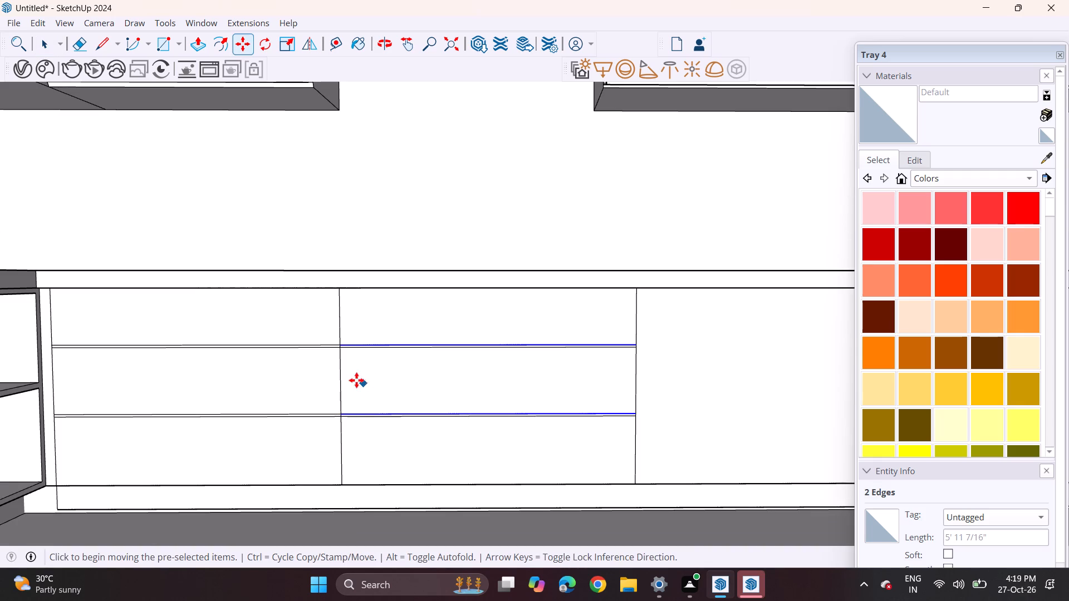
scroll(354, 380, "down", 5)
scroll(354, 380, "up", 1)
middle_click_drag(241, 407, 340, 433)
middle_click_drag(300, 407, 68, 452)
scroll(62, 447, "down", 3)
middle_click_drag(168, 425, 286, 417)
scroll(282, 412, "down", 4)
middle_click_drag(266, 403, 311, 412)
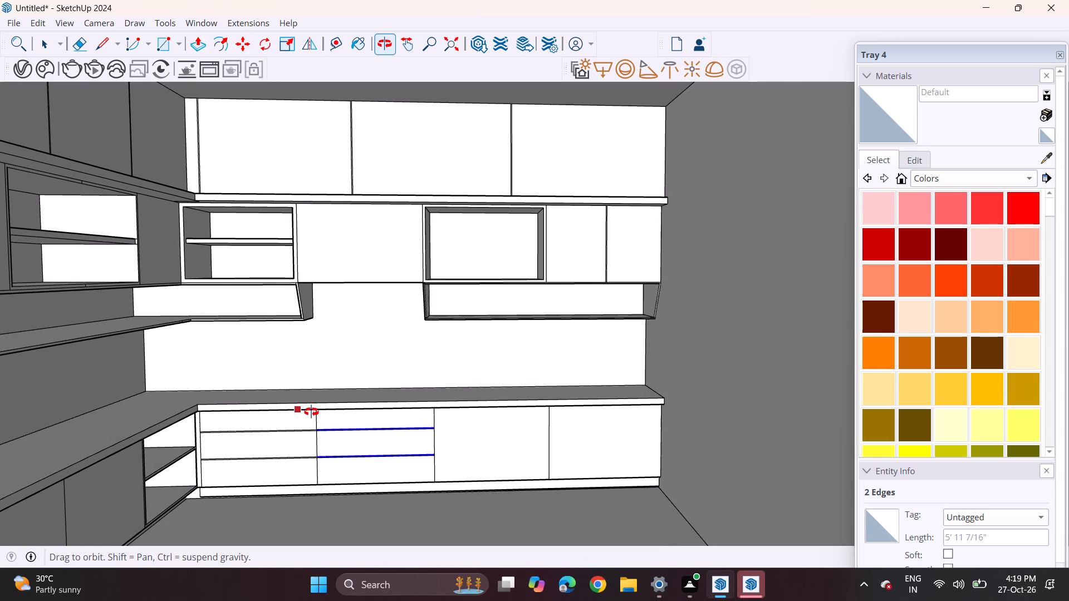
middle_click_drag(311, 412, 327, 412)
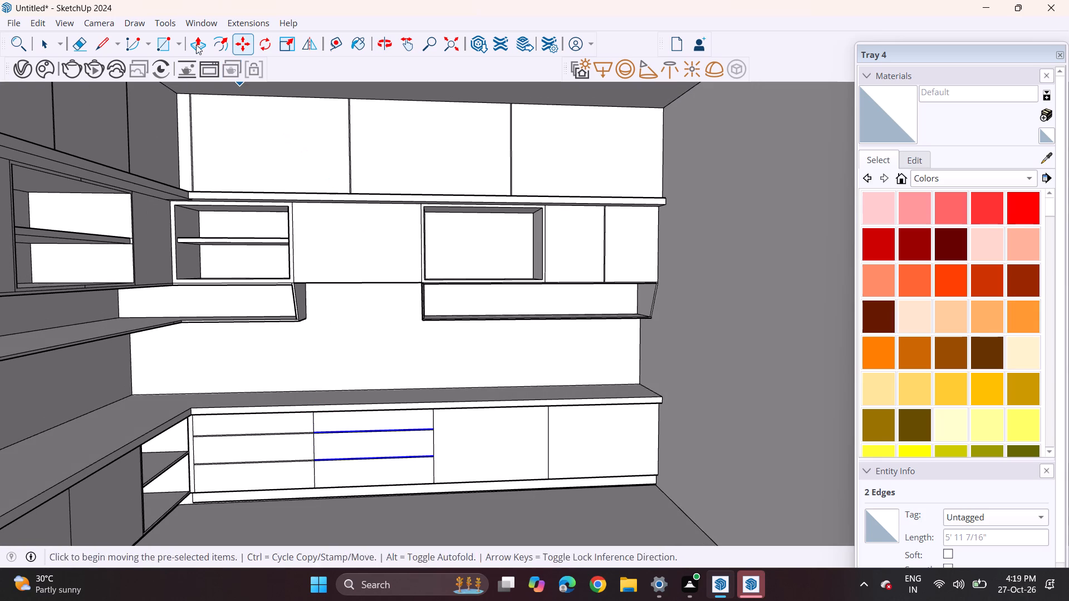
Draw a thin shelf-profile rectangle at mid-height on the inner side face of the back wall's empty niche, from back to front edge.
left_click(171, 42)
middle_click_drag(454, 204, 440, 238)
scroll(474, 245, "up", 2)
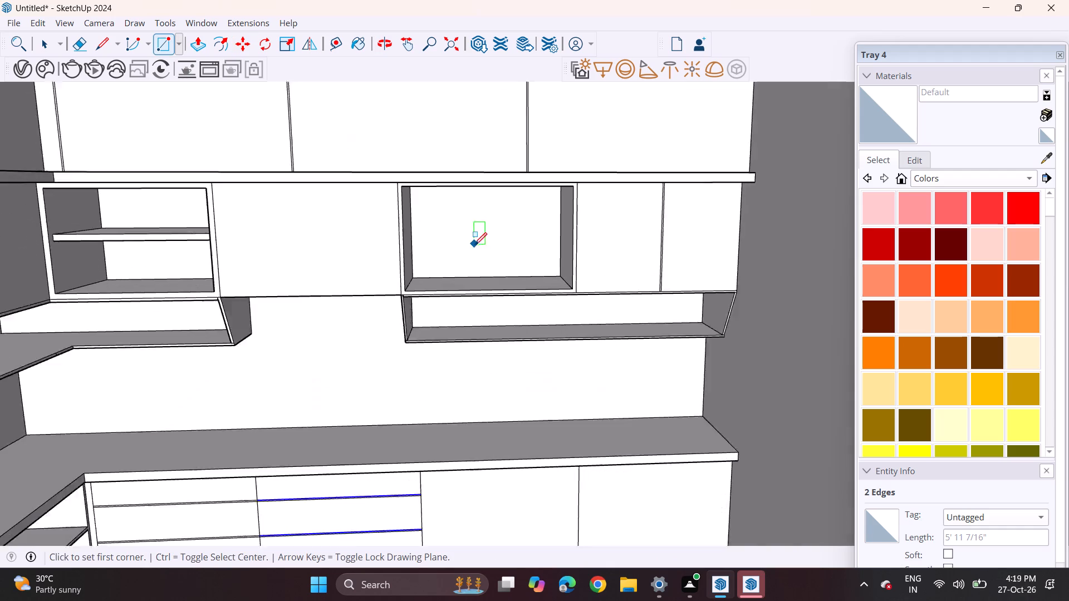
scroll(474, 245, "up", 5)
middle_click_drag(562, 229, 609, 228)
left_click(592, 224)
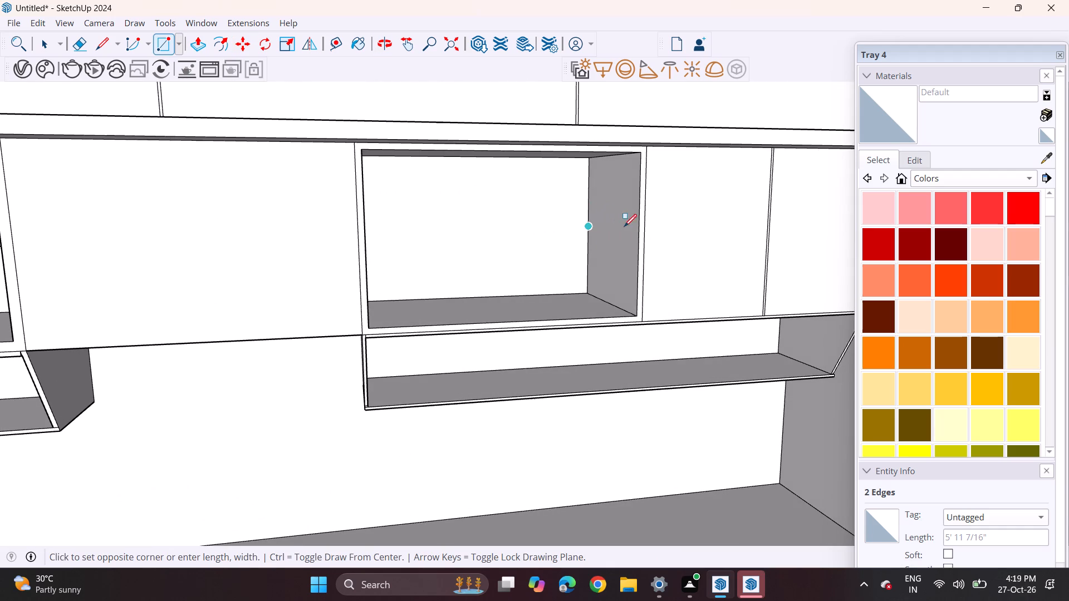
scroll(638, 243, "up", 3)
scroll(638, 243, "down", 1)
scroll(638, 243, "up", 3)
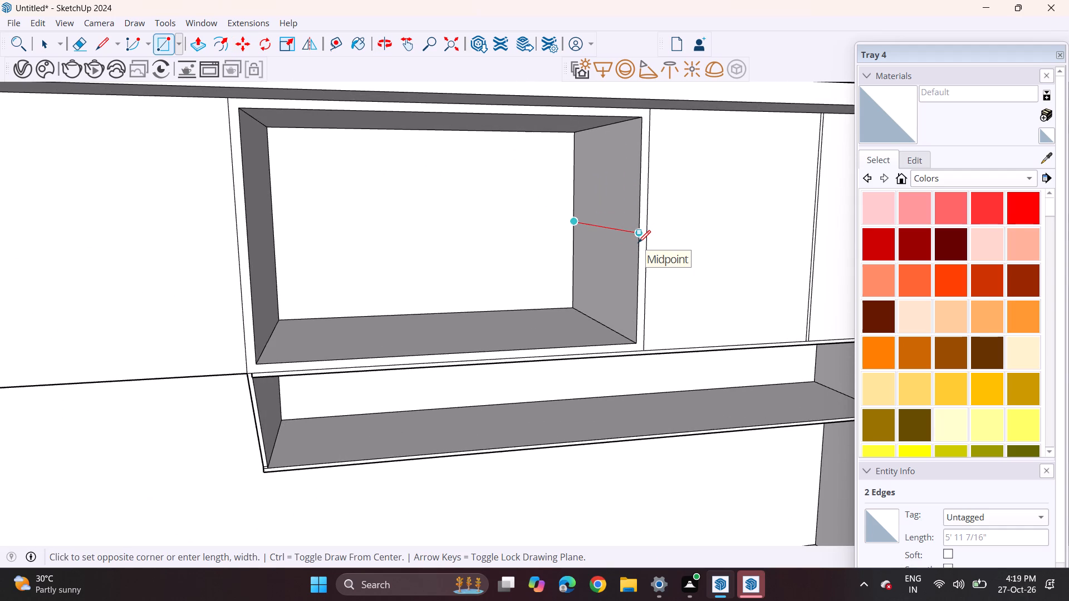
scroll(638, 243, "up", 3)
left_click(636, 238)
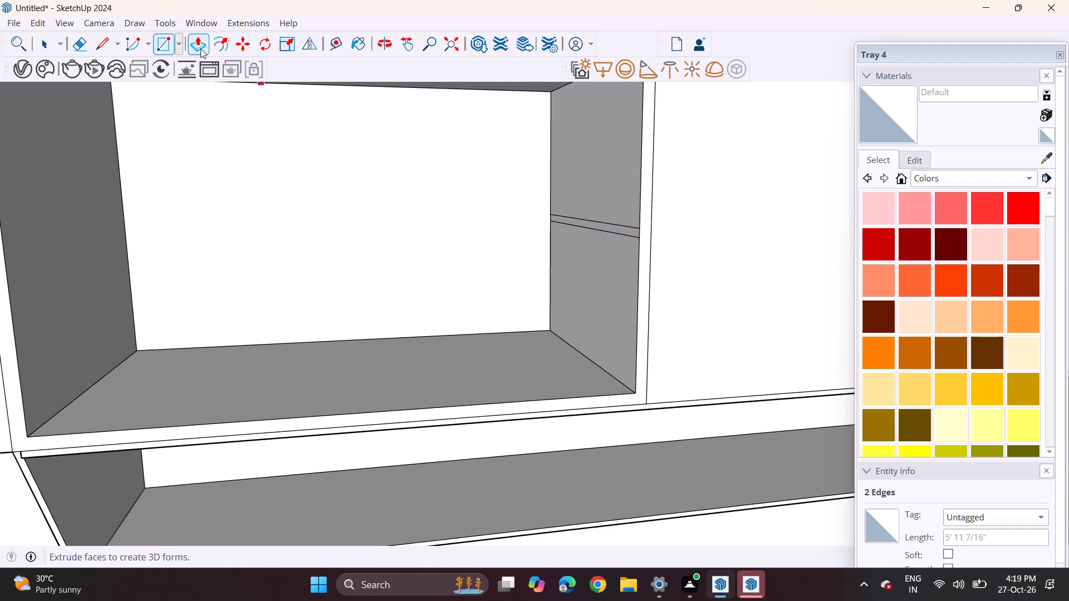
Pull the thin rectangle across the niche to its opposite side face to form a shelf.
left_click(200, 48)
left_click(577, 220)
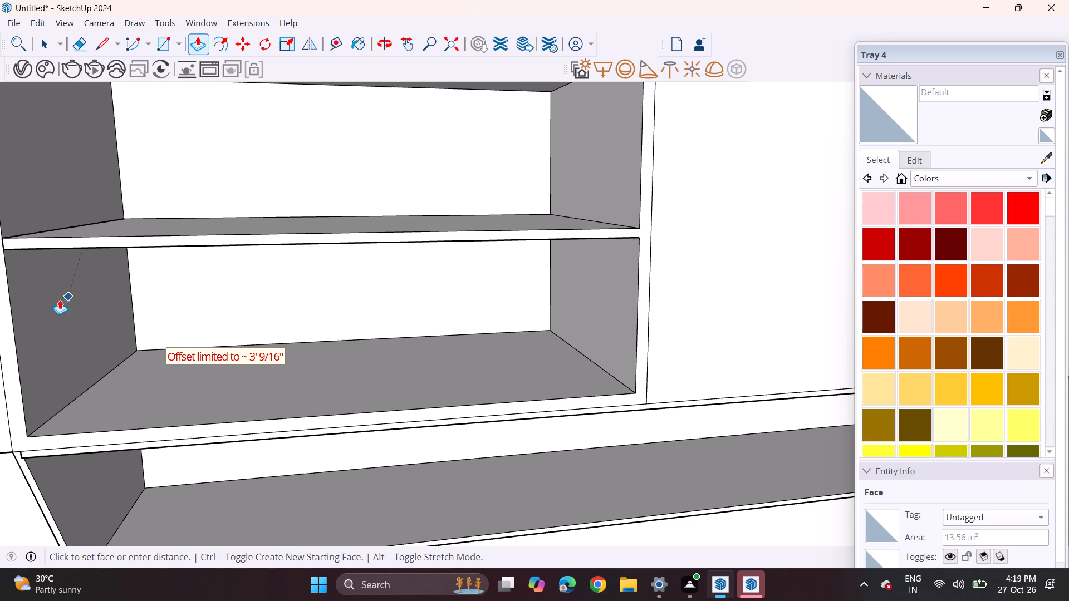
left_click(57, 300)
left_click(97, 239)
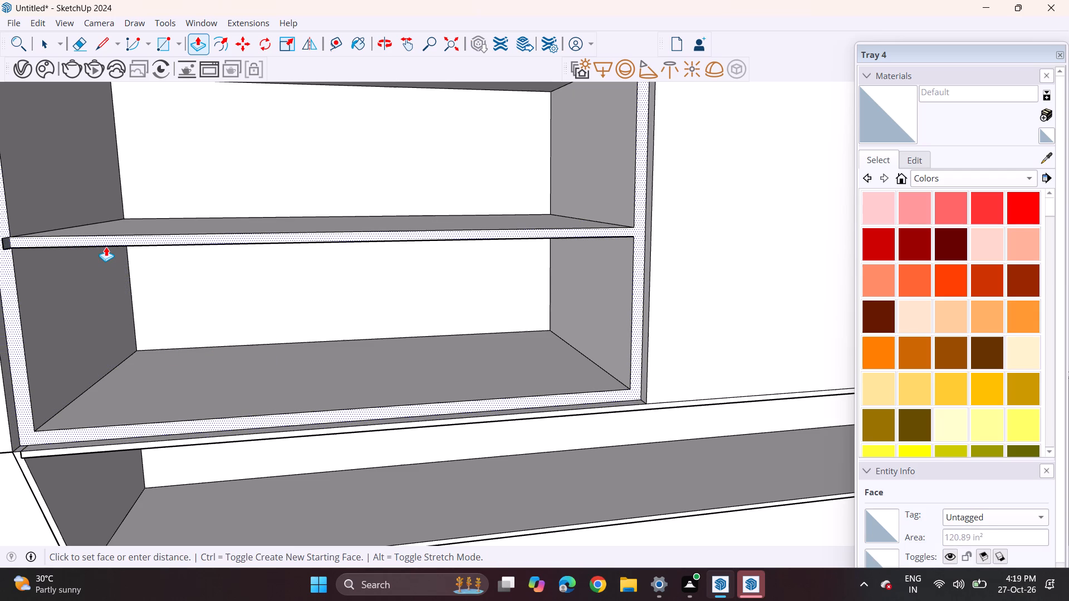
key("Escape")
Draw a short line across one end of the new shelf's front edge, where it meets the niche frame.
scroll(106, 247, "down", 8)
scroll(108, 263, "up", 1)
scroll(108, 263, "down", 1)
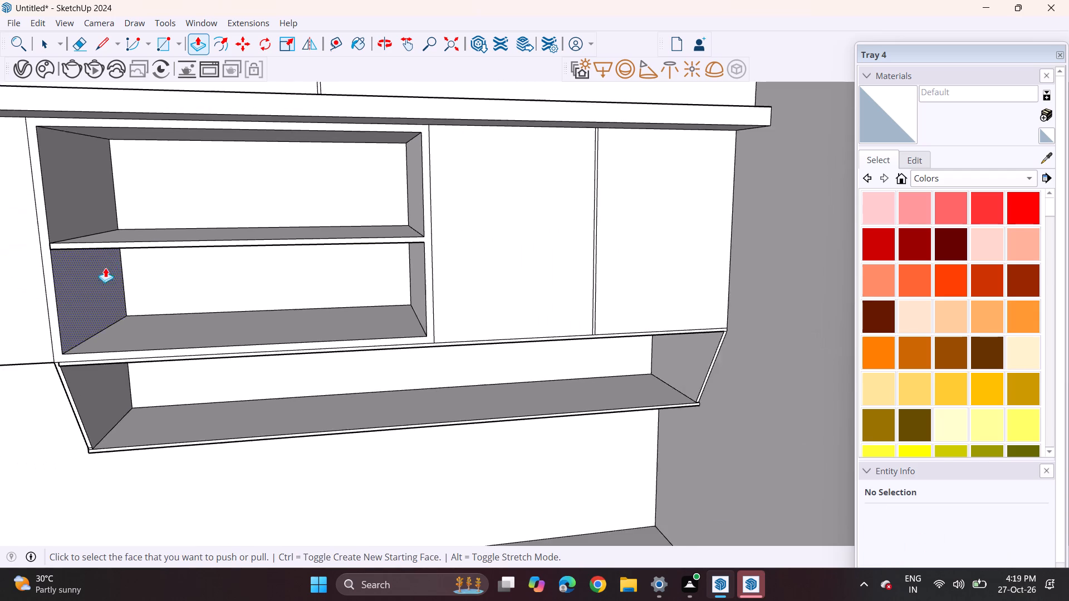
middle_click_drag(92, 269, 266, 278)
scroll(330, 252, "up", 3)
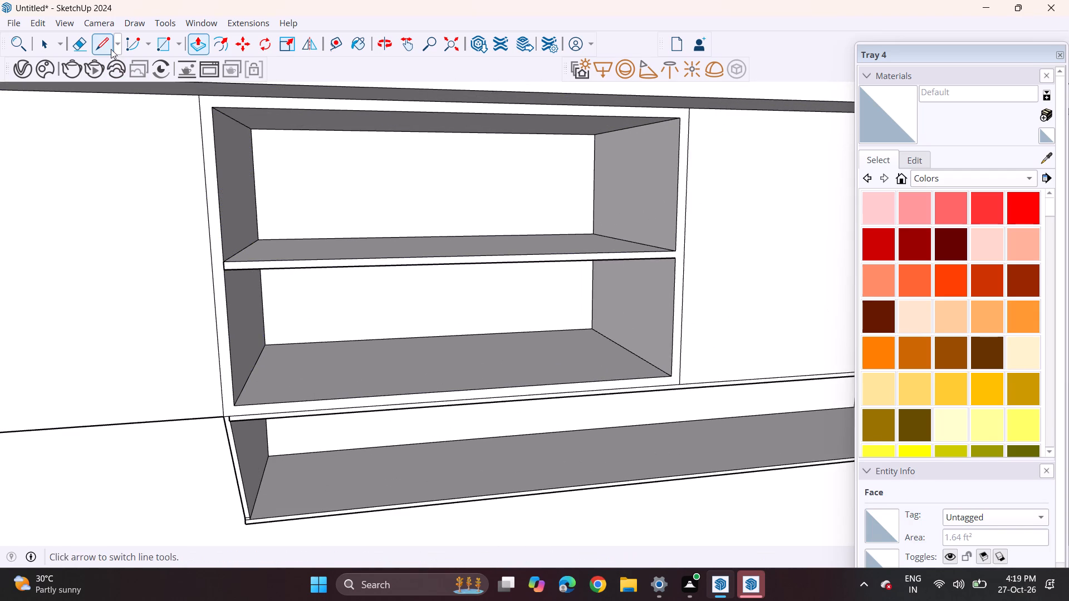
left_click(111, 49)
left_click(671, 253)
left_click(674, 258)
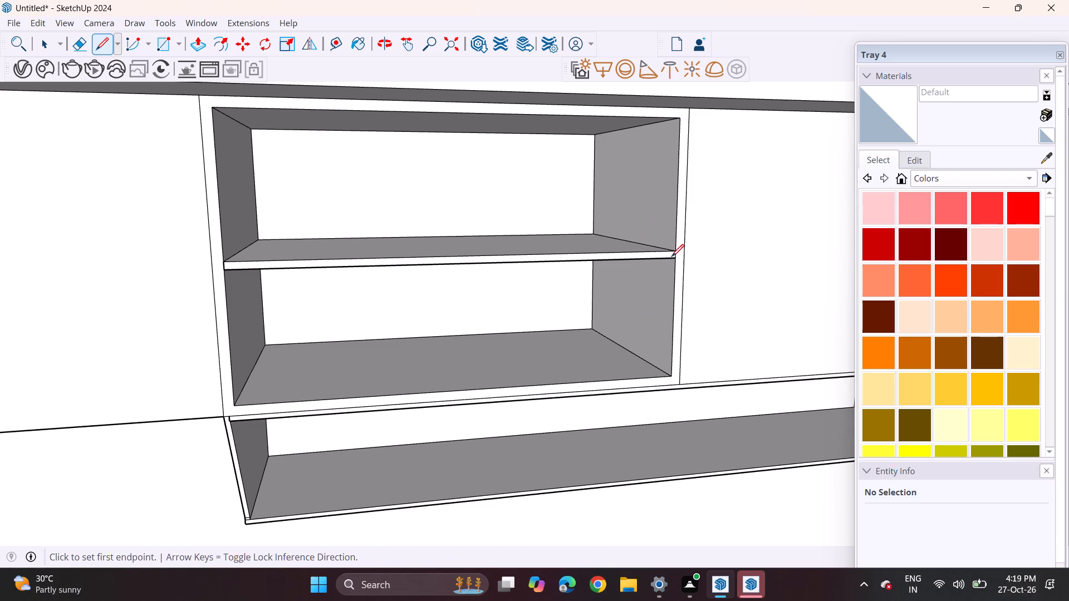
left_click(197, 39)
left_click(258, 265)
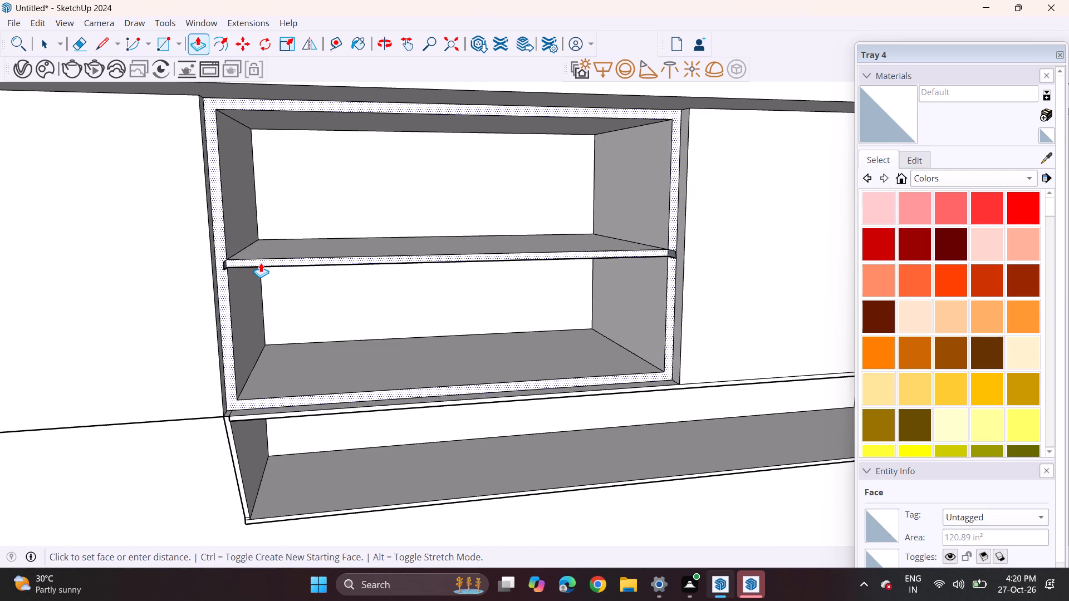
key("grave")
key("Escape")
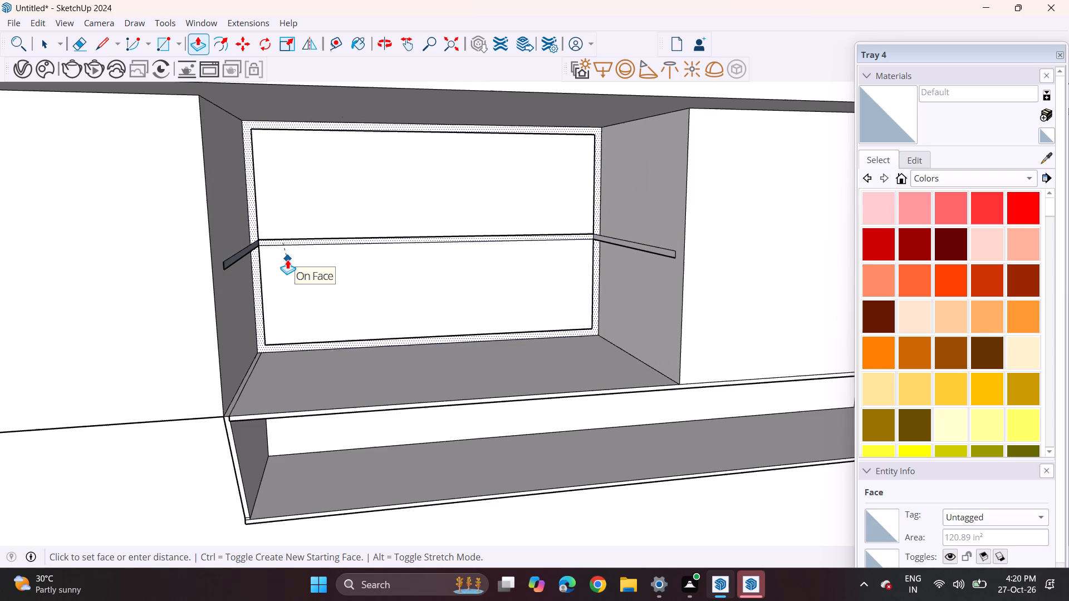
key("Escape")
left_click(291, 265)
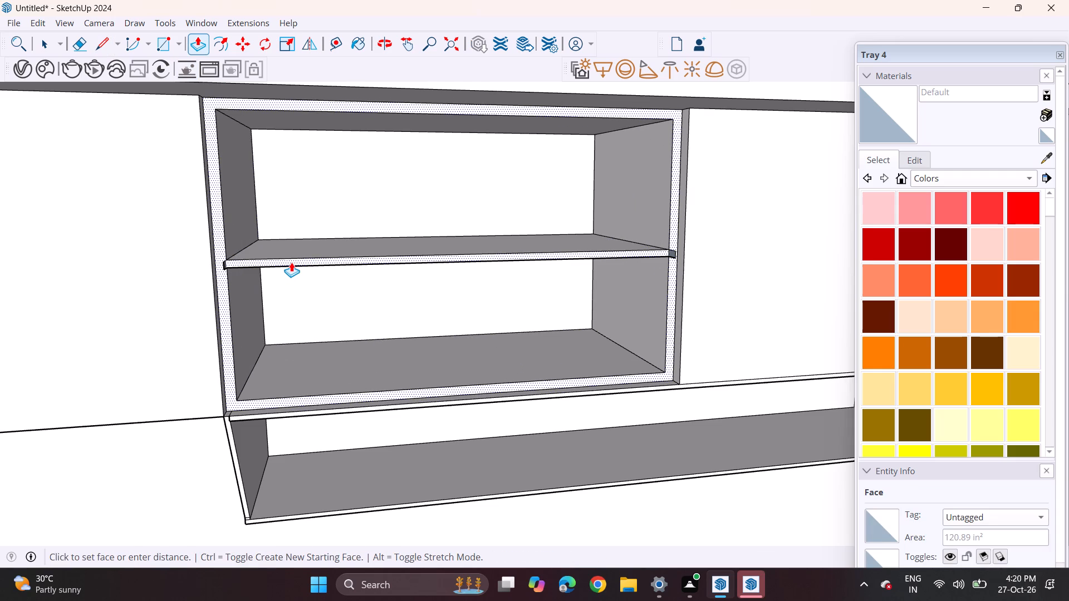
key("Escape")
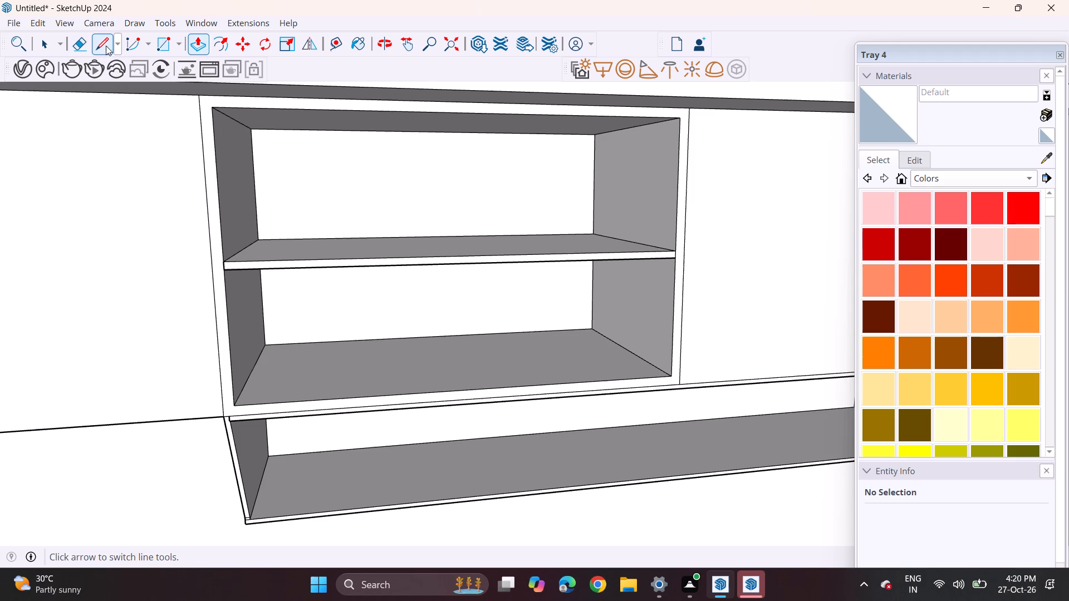
Draw a short line across the other end of the shelf's front edge to separate it from the niche frame.
left_click(112, 53)
left_click(230, 257)
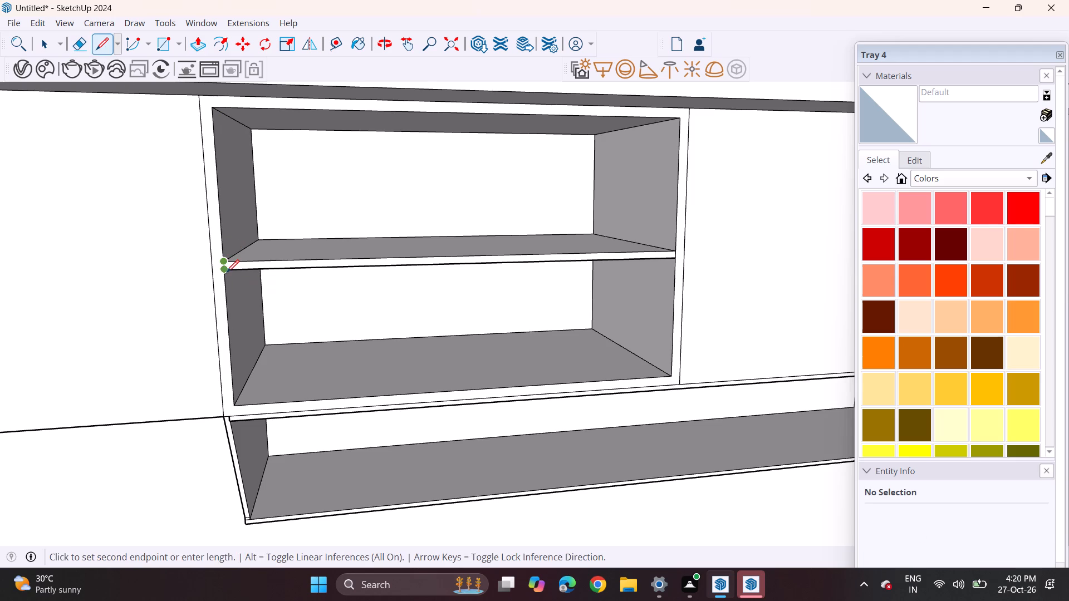
left_click(227, 272)
Push the shelf's front edge slightly back from the niche frame.
left_click(193, 52)
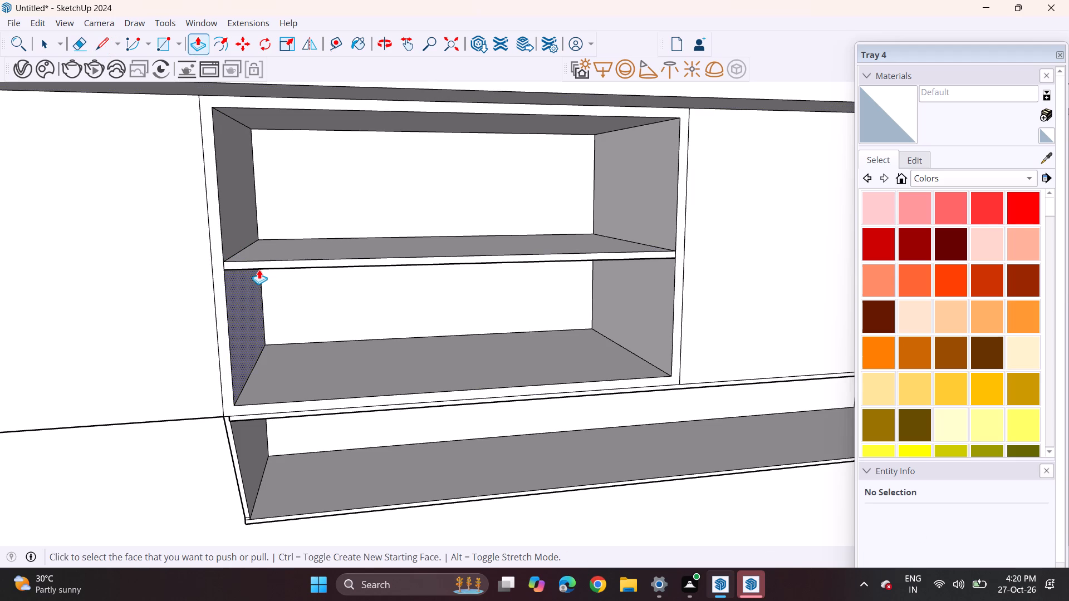
left_click(258, 264)
left_click(261, 260)
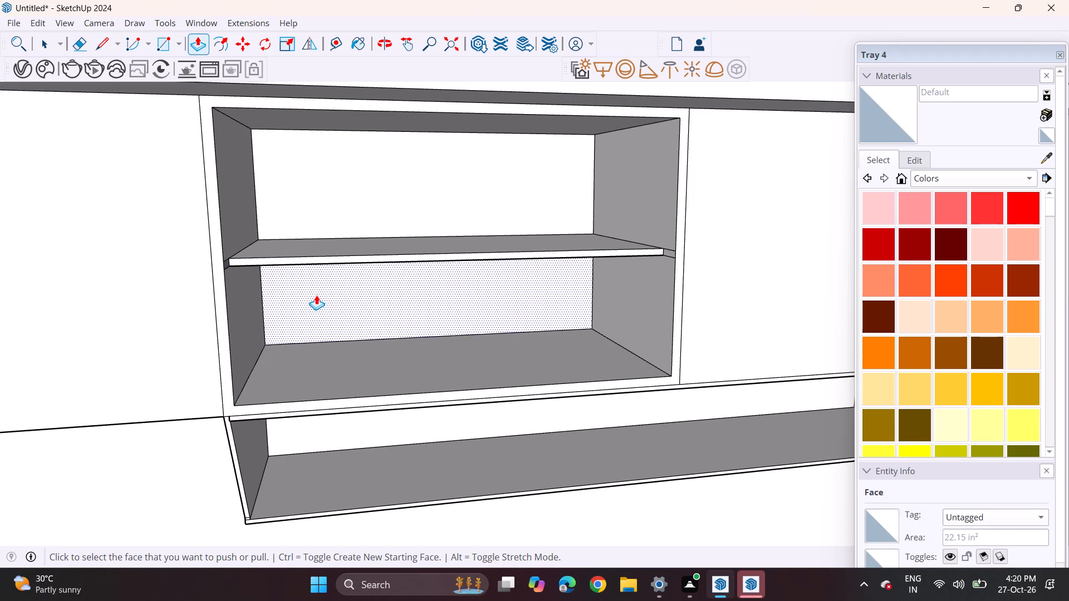
Push the underside of the shelf in the back-wall niche nearest the corner slightly upward to make the shelf thinner.
scroll(316, 295, "down", 3)
scroll(316, 295, "up", 2)
scroll(316, 295, "down", 5)
middle_click_drag(290, 300, 411, 300)
scroll(383, 278, "down", 5)
middle_click_drag(373, 313, 364, 304)
middle_click_drag(165, 285, 170, 252)
scroll(161, 271, "up", 3)
scroll(160, 275, "down", 1)
scroll(160, 277, "up", 1)
middle_click_drag(160, 277, 168, 245)
scroll(156, 275, "up", 4)
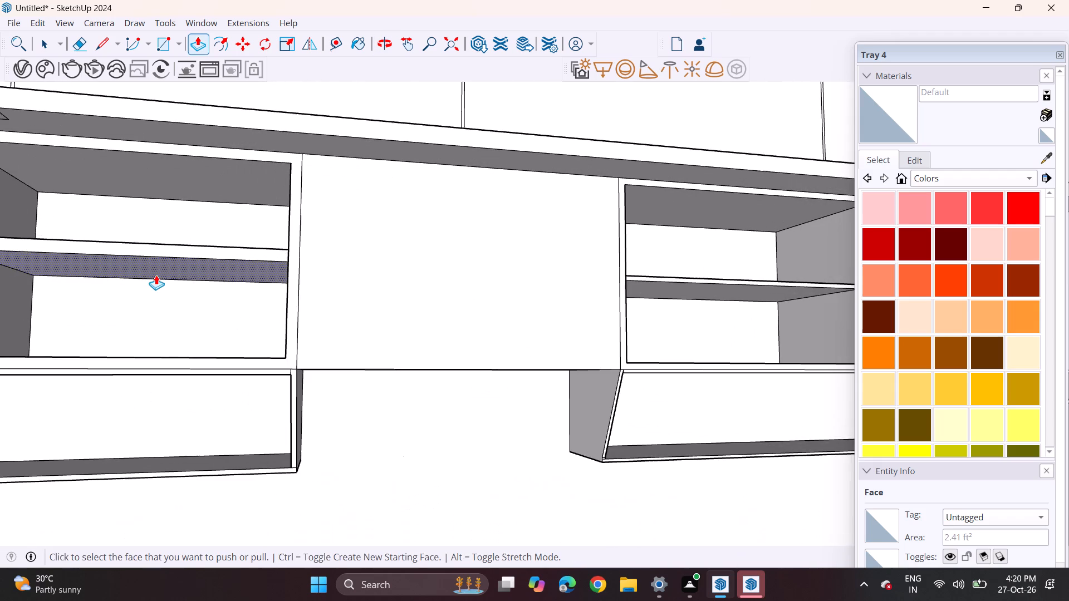
left_click(156, 269)
left_click(158, 263)
middle_click_drag(226, 266, 191, 313)
scroll(191, 313, "up", 1)
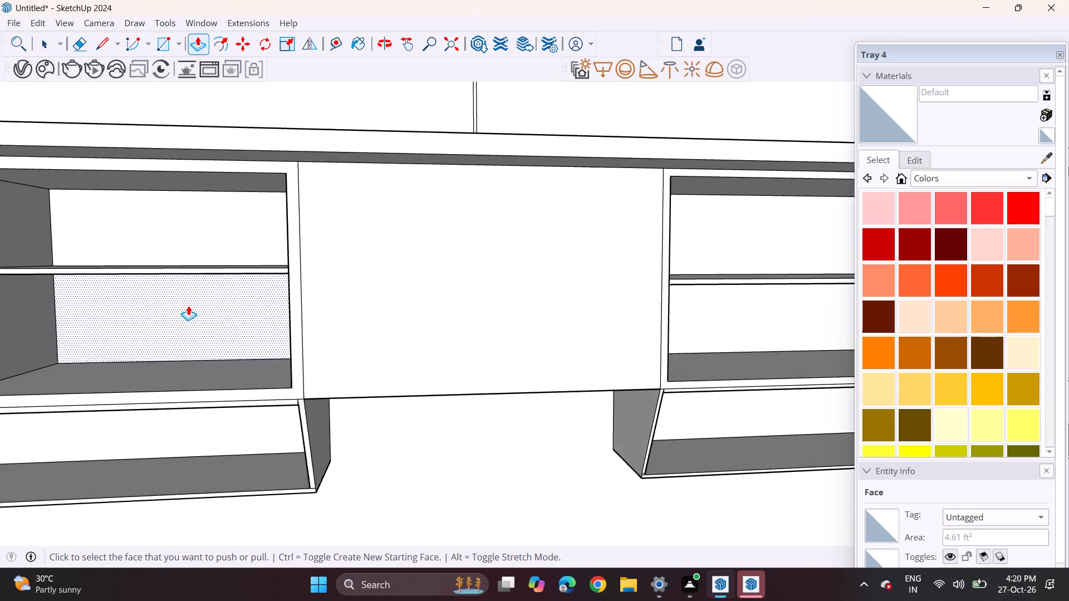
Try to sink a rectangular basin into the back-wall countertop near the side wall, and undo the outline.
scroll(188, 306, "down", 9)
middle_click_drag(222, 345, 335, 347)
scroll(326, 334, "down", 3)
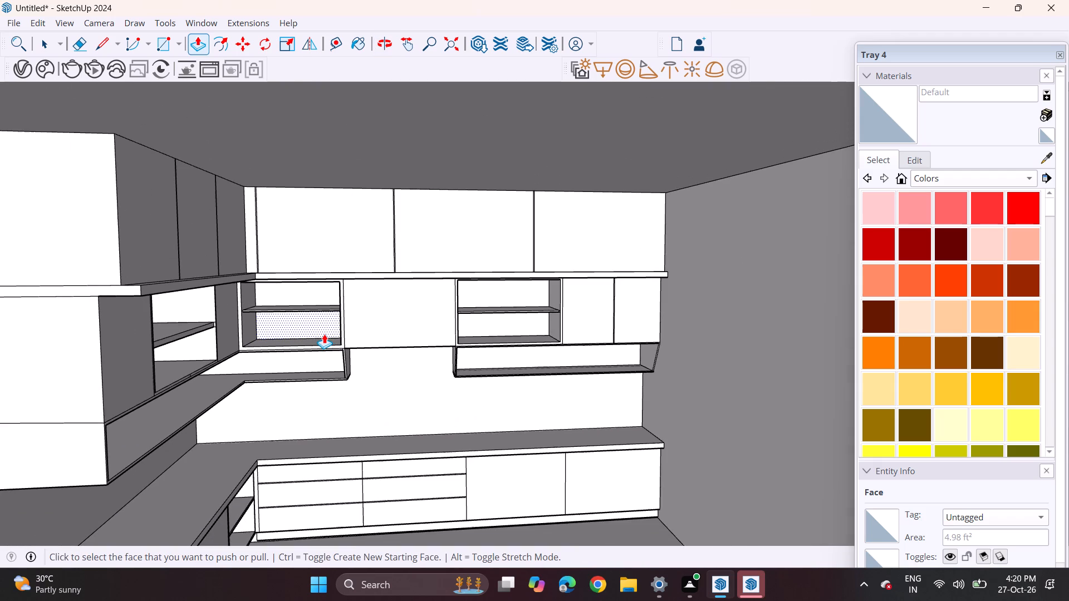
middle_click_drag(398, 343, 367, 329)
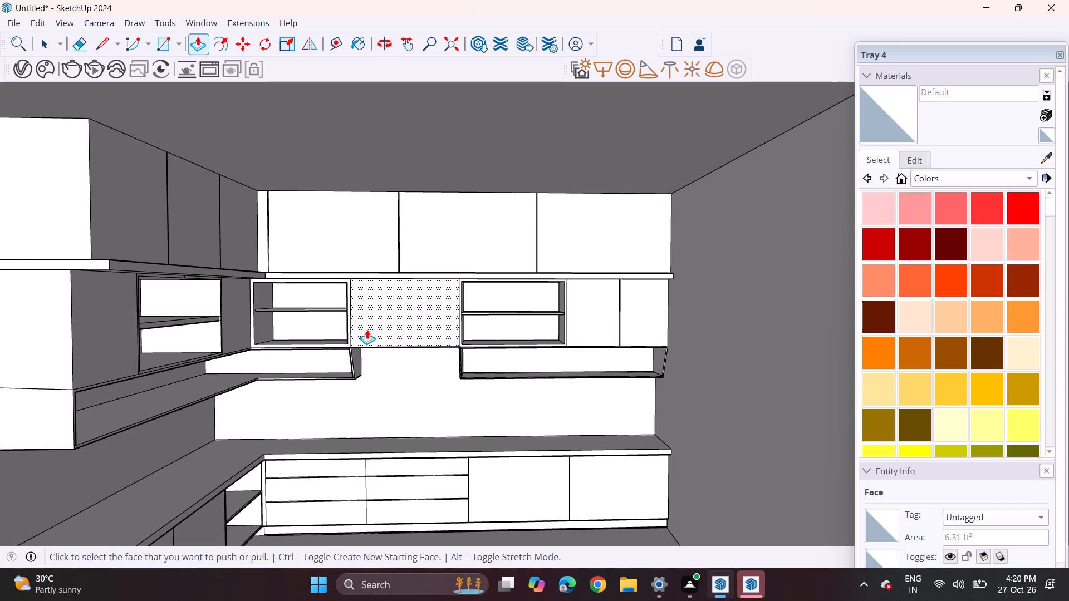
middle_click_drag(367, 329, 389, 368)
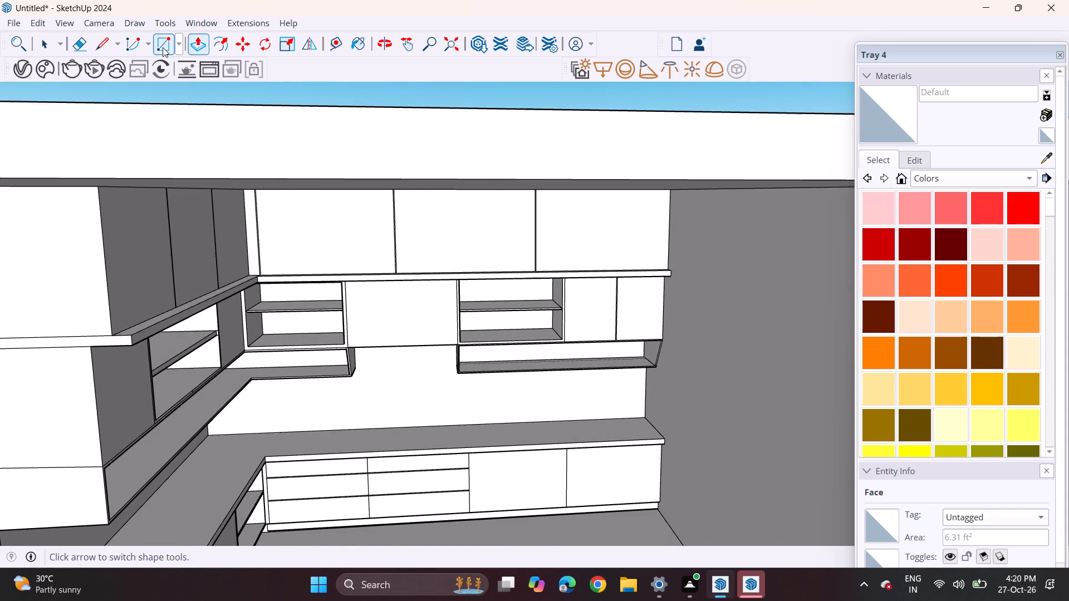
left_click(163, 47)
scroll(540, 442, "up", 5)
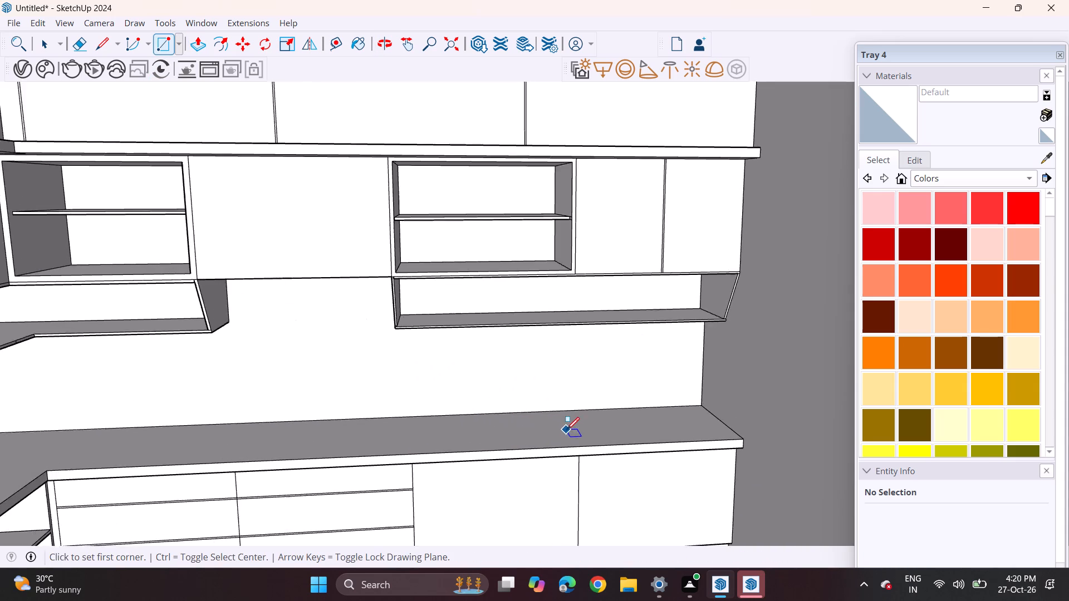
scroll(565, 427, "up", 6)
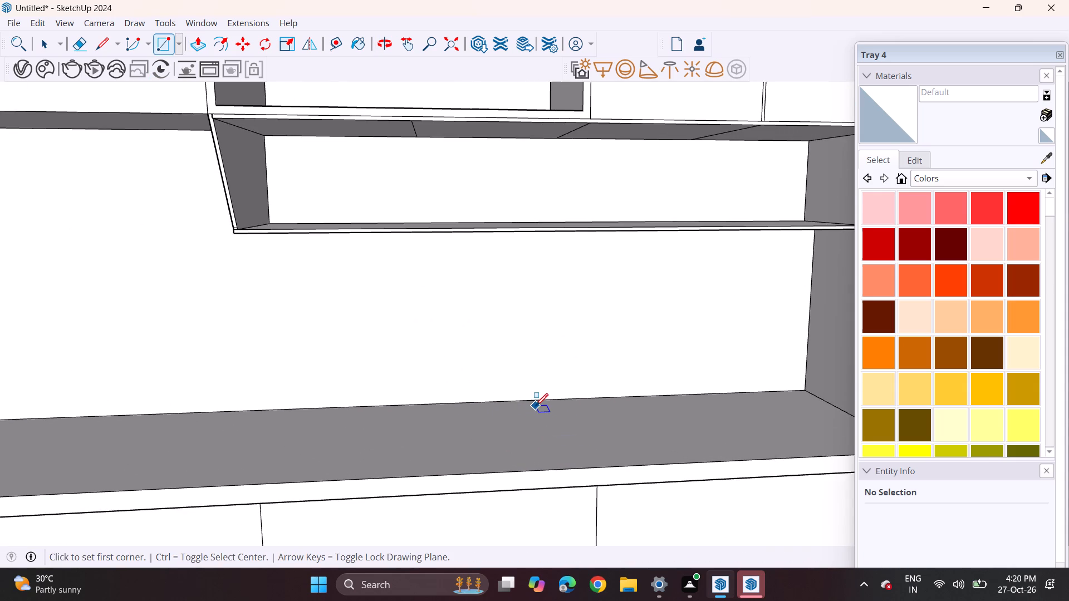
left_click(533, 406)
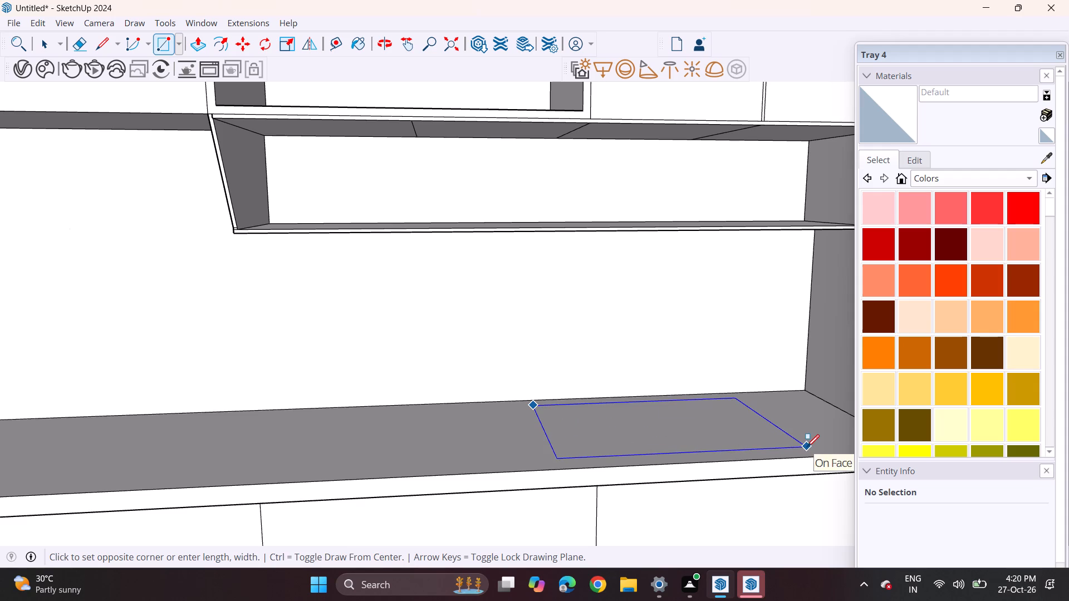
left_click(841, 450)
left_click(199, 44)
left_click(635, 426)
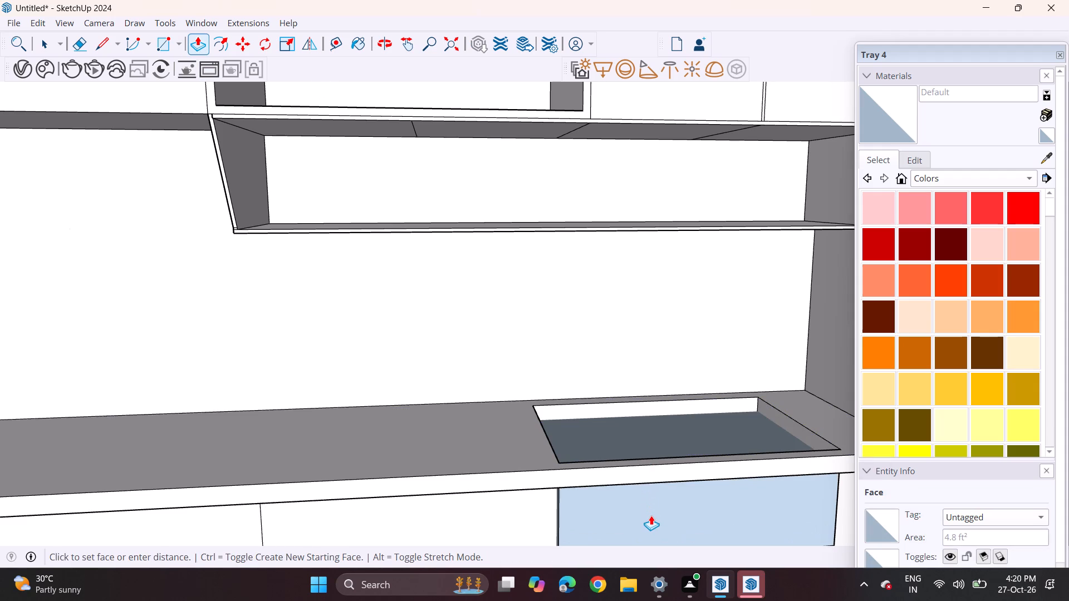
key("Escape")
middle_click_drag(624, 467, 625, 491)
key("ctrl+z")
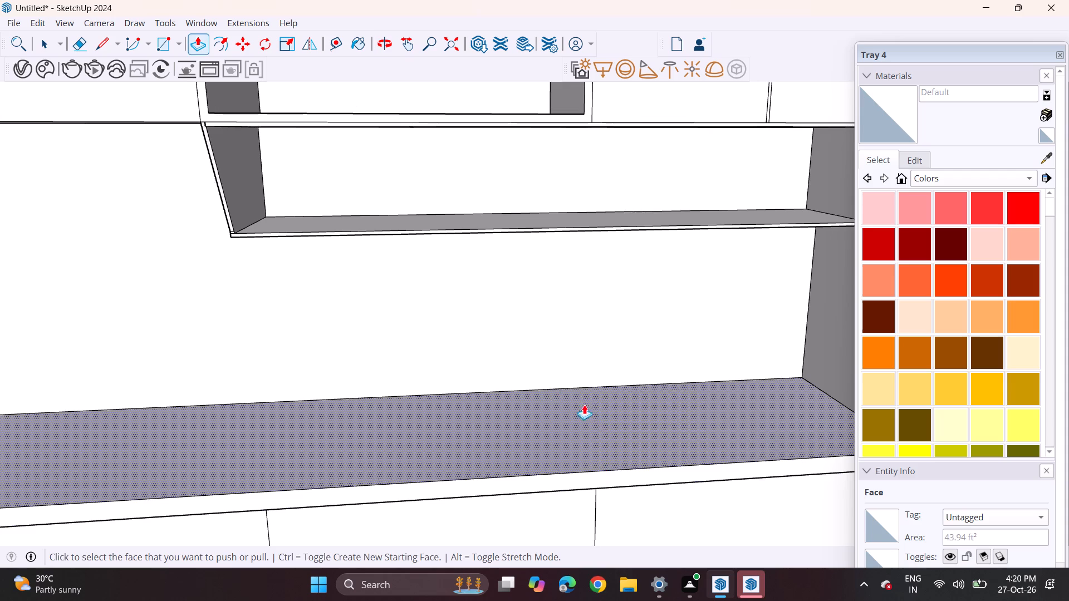
Draw a rectangular sink outline on the back-wall countertop near the side wall and push it down into a deep basin.
left_click(164, 40)
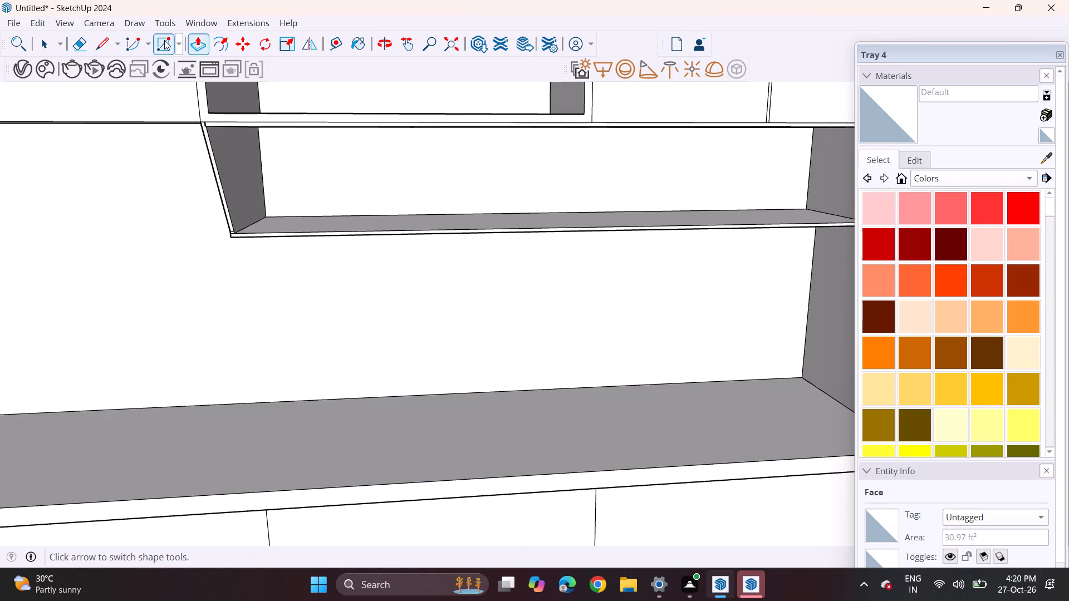
left_click(558, 393)
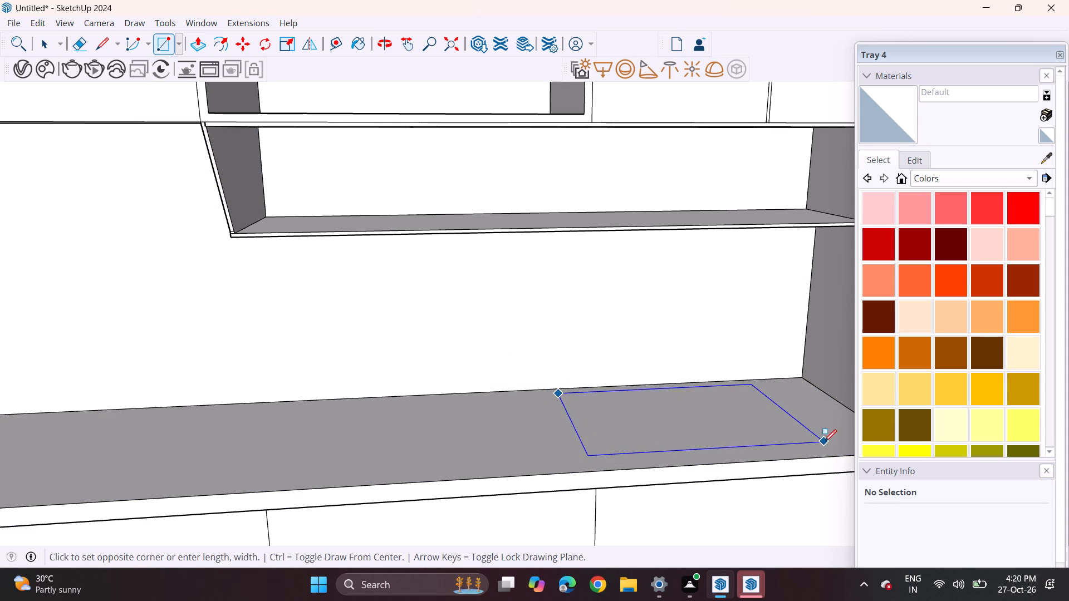
left_click(821, 442)
left_click(199, 51)
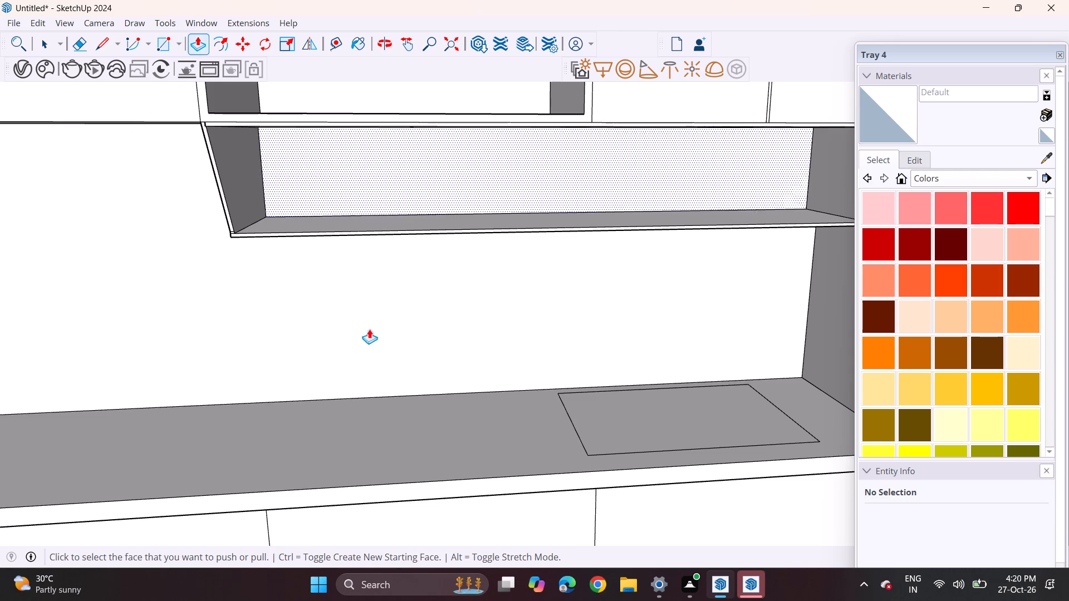
left_click(624, 411)
left_click(627, 461)
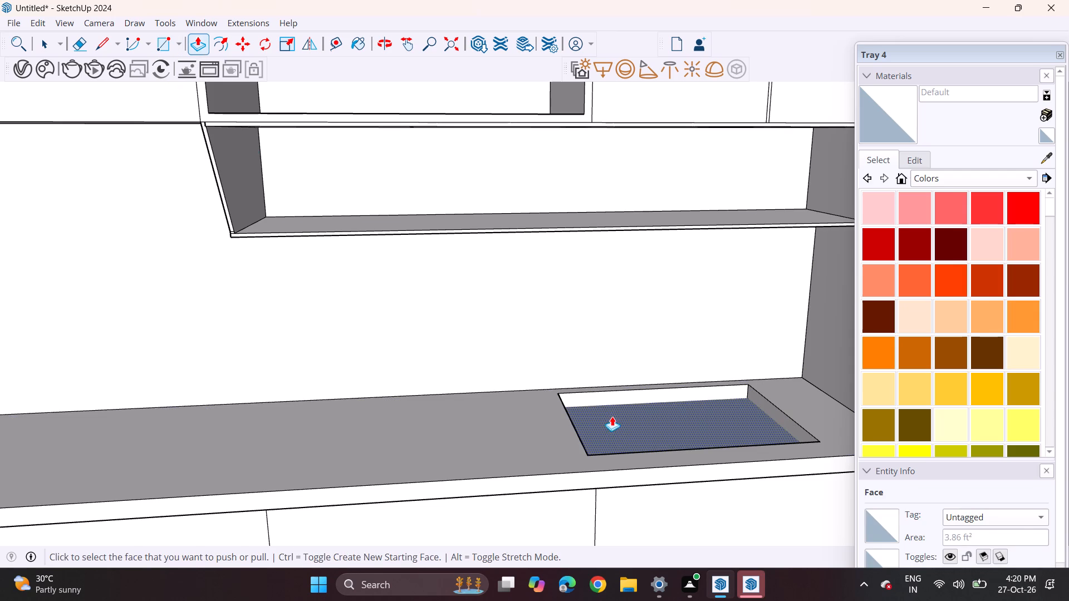
left_click(614, 420)
left_click(612, 440)
left_click(612, 425)
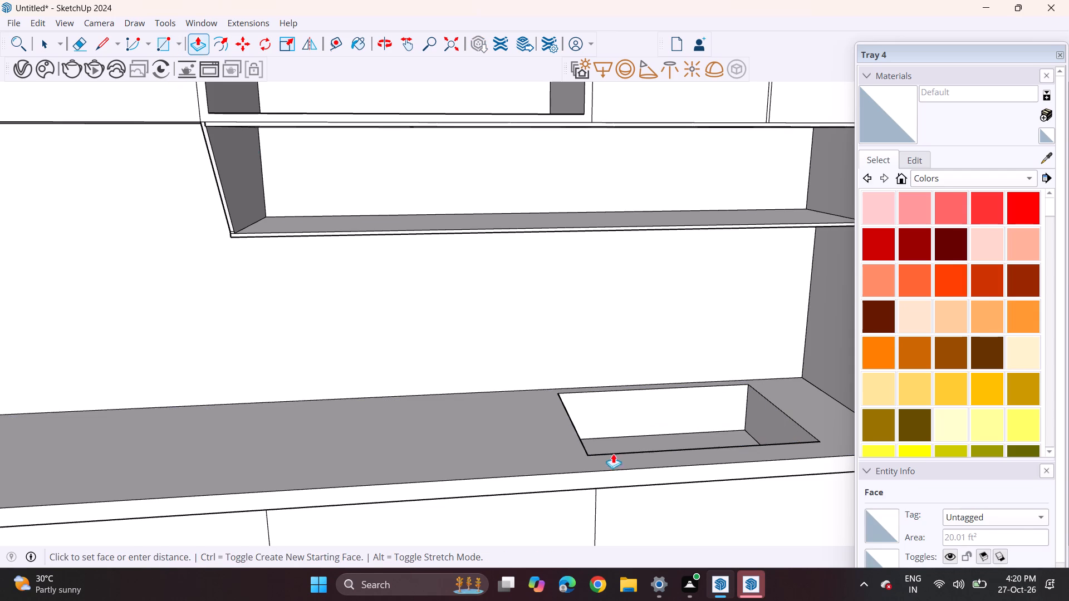
left_click(612, 457)
Push the two thin strips between the top and middle drawers of the back-wall base cabinets slightly inward as grooves.
middle_click_drag(524, 427, 520, 378)
scroll(524, 427, "up", 1)
scroll(508, 363, "up", 1)
scroll(508, 363, "down", 12)
scroll(466, 430, "down", 2)
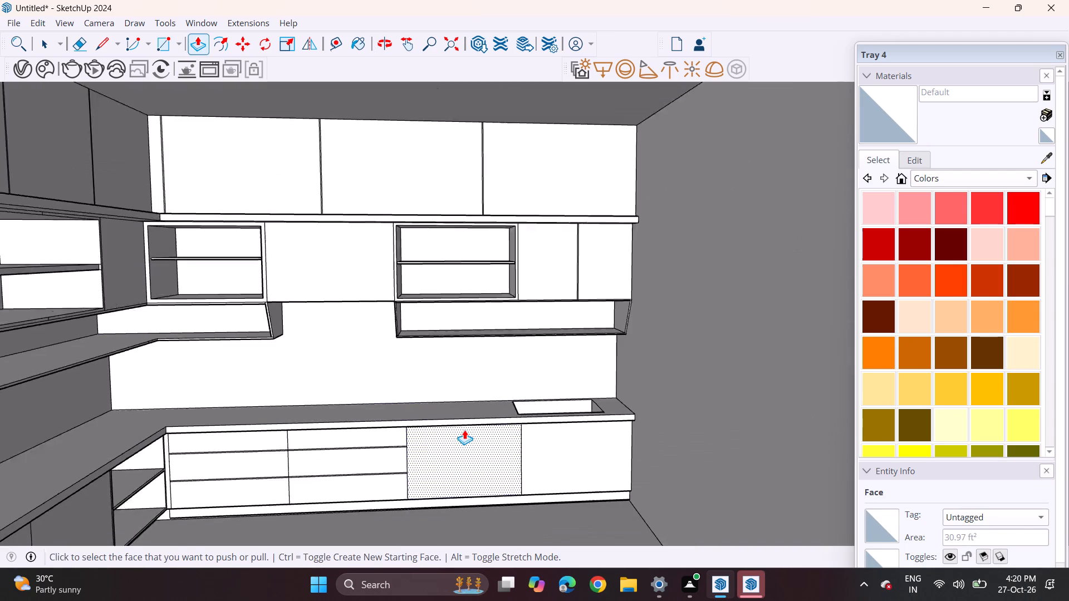
scroll(464, 430, "down", 2)
middle_click_drag(448, 432, 432, 415)
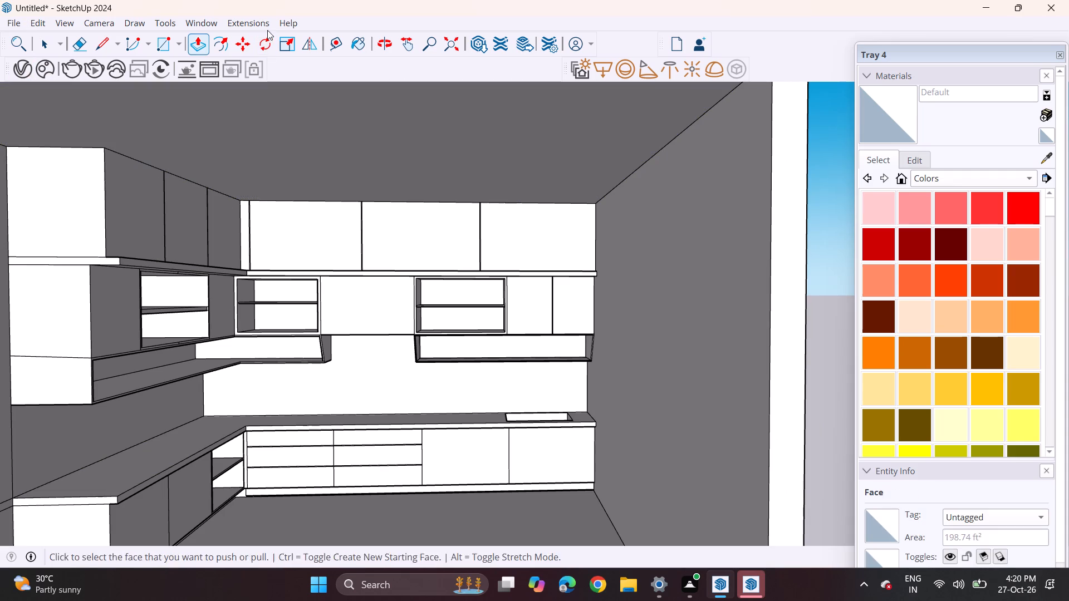
left_click(202, 40)
scroll(323, 462, "up", 6)
scroll(324, 430, "down", 2)
scroll(324, 430, "up", 12)
scroll(337, 441, "down", 1)
scroll(337, 441, "up", 15)
left_click(339, 446)
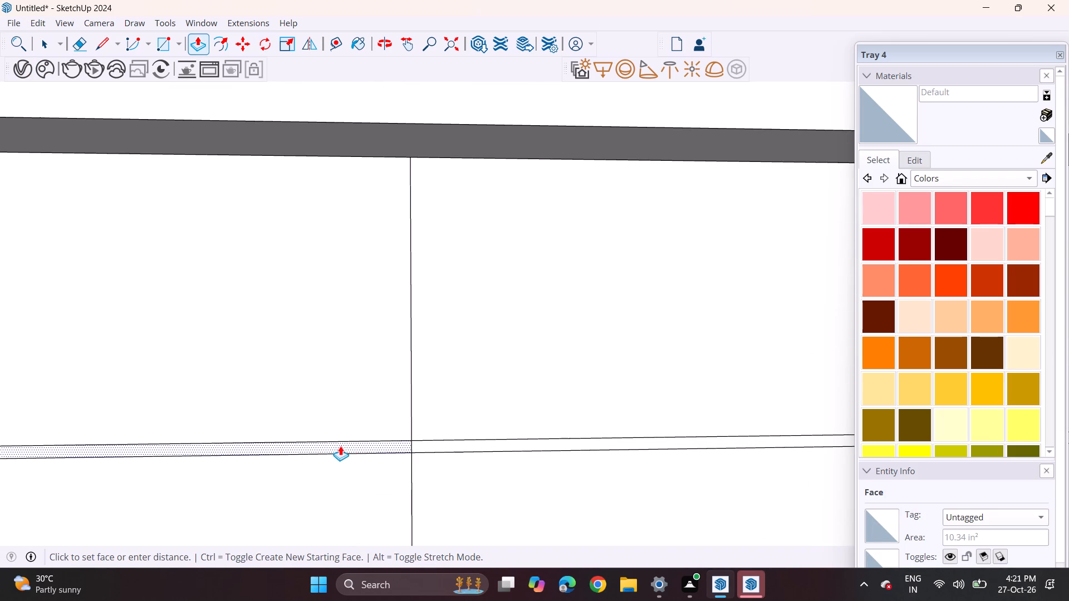
left_click(340, 446)
double_click(411, 443)
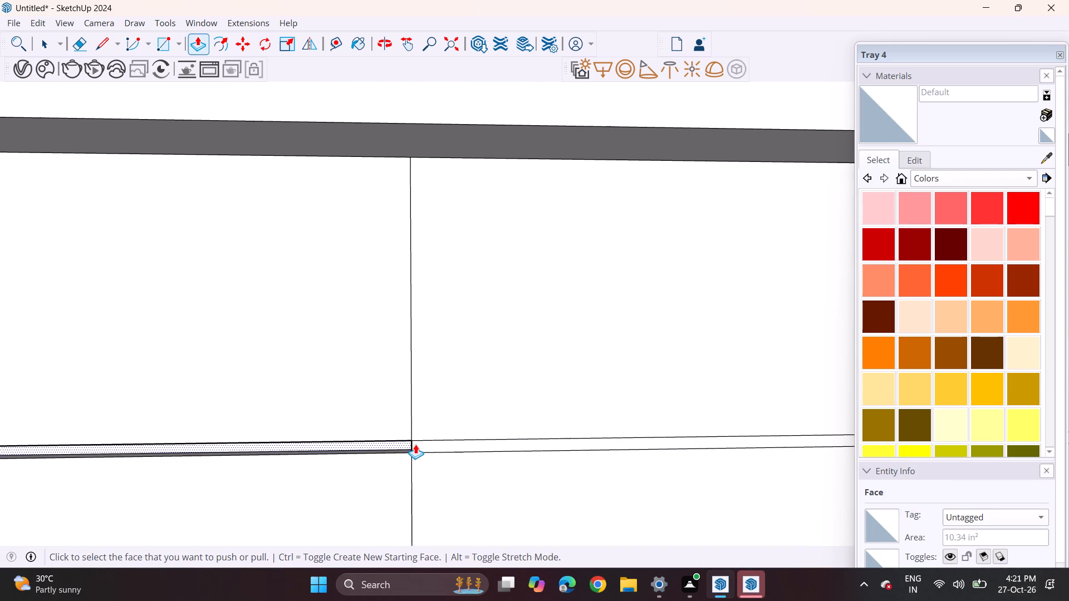
double_click(415, 444)
left_click(418, 446)
scroll(392, 469, "down", 2)
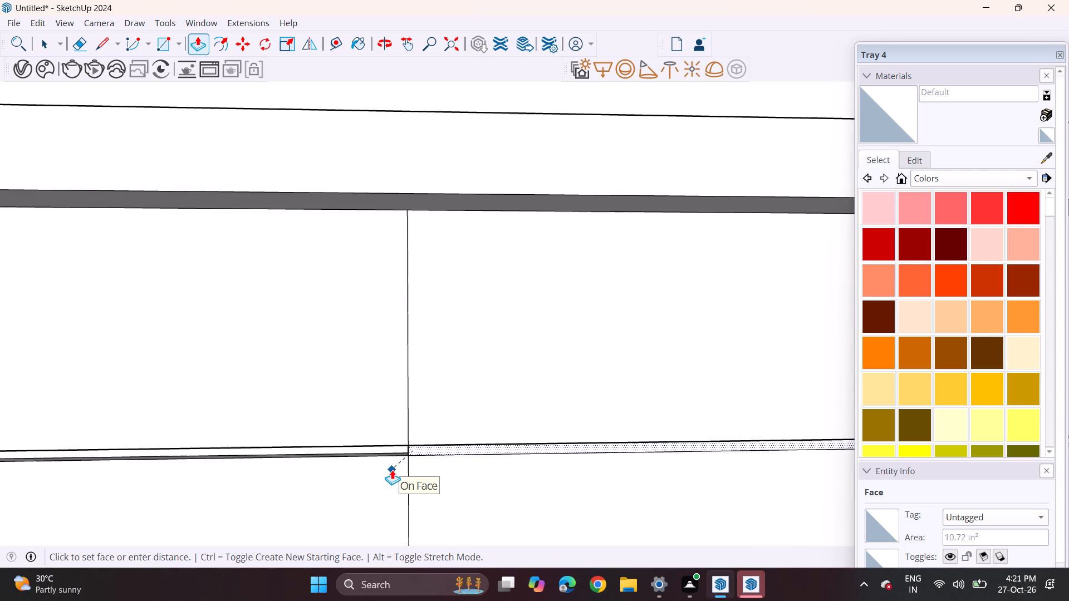
key("Escape")
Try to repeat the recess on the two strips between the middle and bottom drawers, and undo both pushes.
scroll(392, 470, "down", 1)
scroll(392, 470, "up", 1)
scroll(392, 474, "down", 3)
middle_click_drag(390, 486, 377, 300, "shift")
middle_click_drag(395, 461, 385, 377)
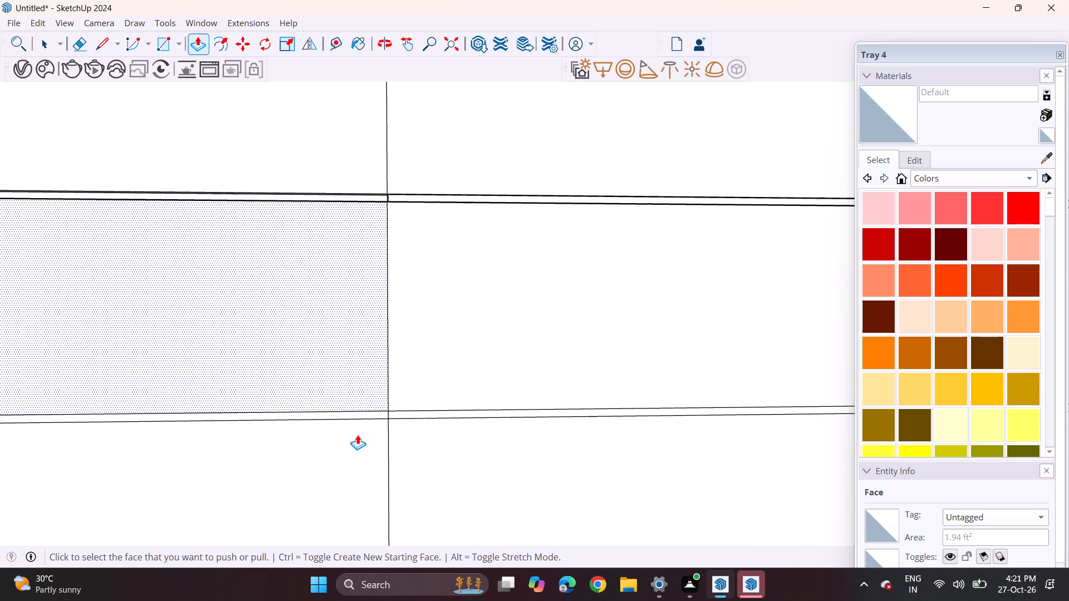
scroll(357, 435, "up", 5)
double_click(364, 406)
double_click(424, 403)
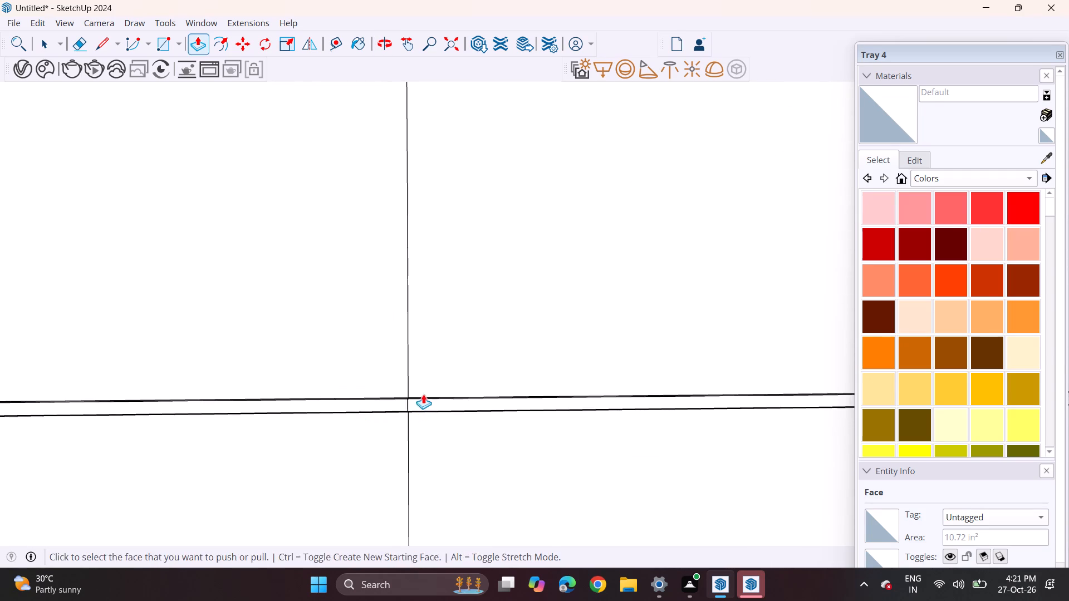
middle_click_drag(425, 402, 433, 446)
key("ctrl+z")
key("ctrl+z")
Push the two thin strips between the middle and bottom drawers slightly inward, one drawer column at a time.
left_click(390, 405)
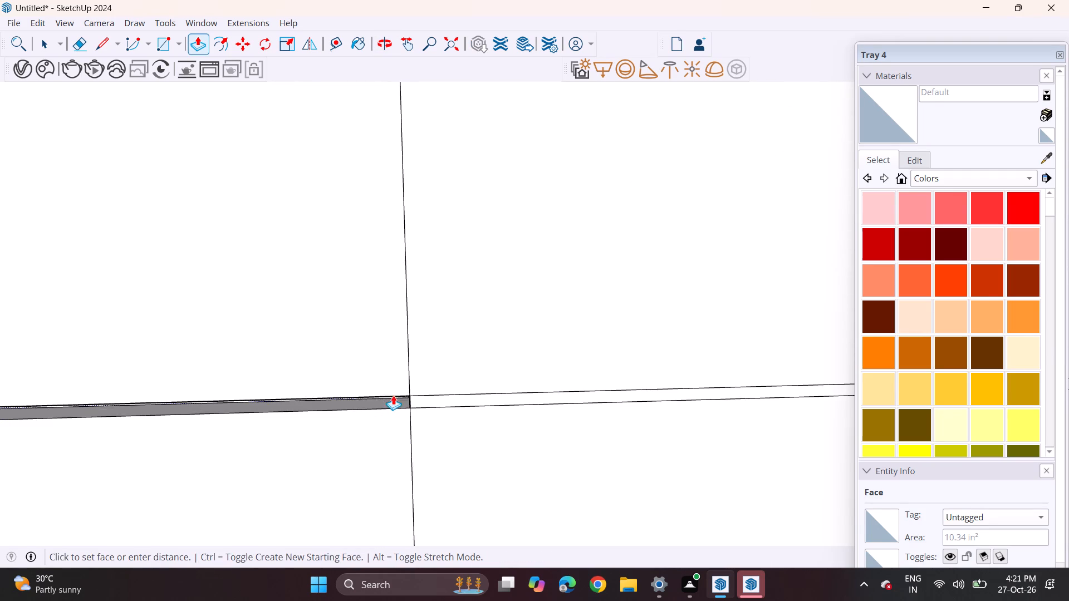
left_click(395, 402)
left_click(448, 395)
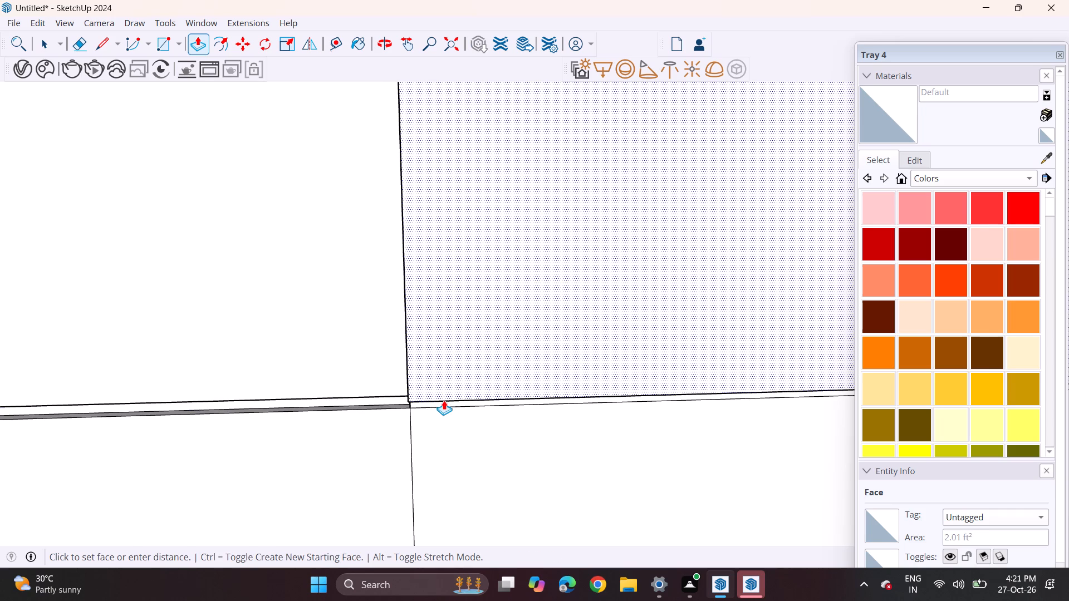
key("Escape")
double_click(444, 406)
key("ctrl+z")
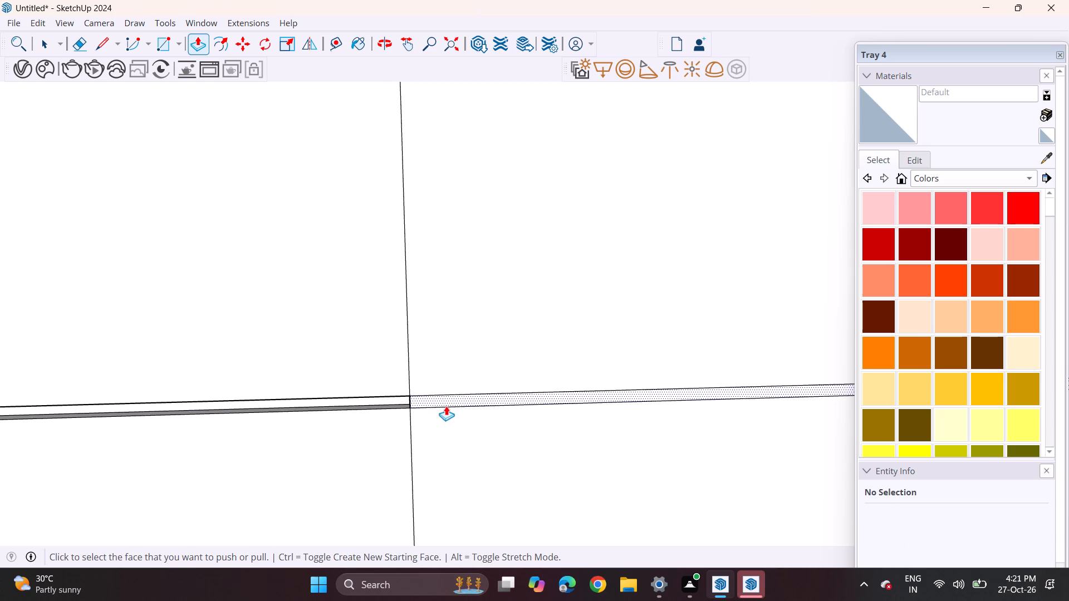
left_click(444, 404)
left_click(444, 398)
Push the upper groove of the drawer column farther from the corner slightly deeper to match the neighbouring groove.
scroll(431, 349, "down", 3)
middle_click_drag(411, 318, 413, 443)
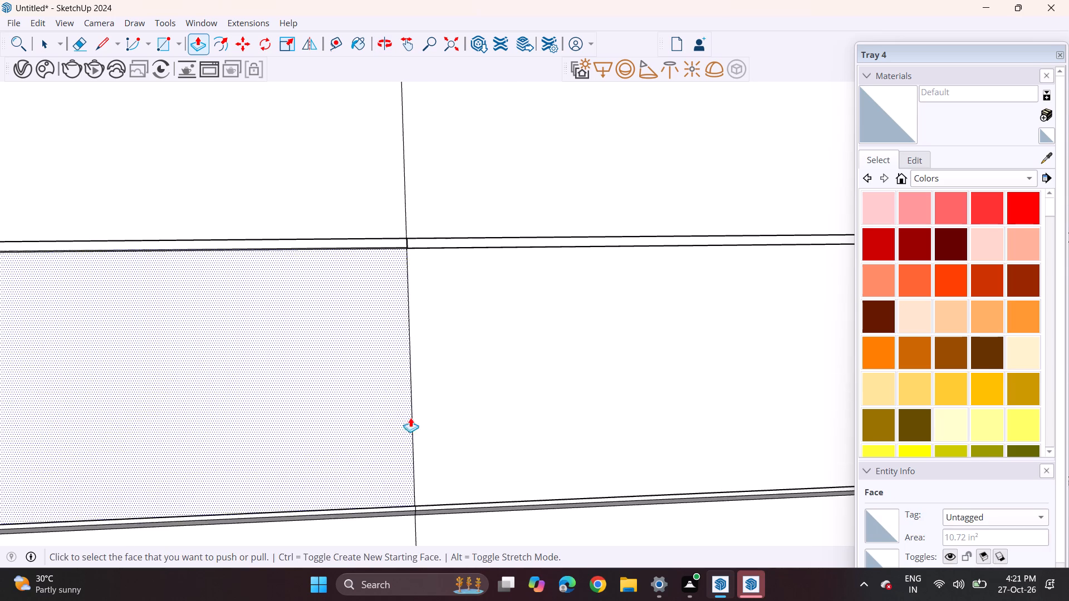
middle_click_drag(442, 250, 445, 317)
scroll(429, 250, "up", 1)
scroll(429, 250, "down", 1)
scroll(429, 250, "up", 5)
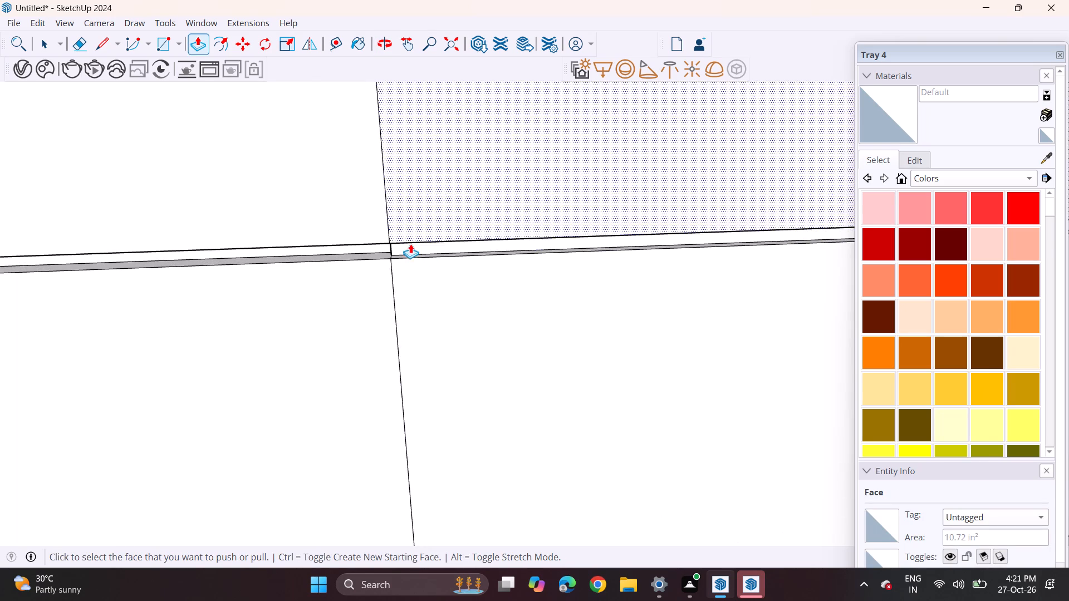
left_click(410, 247)
left_click(409, 245)
Examine the drawer grooves and fronts along the back-wall base cabinets.
scroll(435, 269, "down", 3)
scroll(433, 367, "up", 2)
scroll(435, 370, "down", 5)
scroll(406, 405, "up", 1)
scroll(405, 405, "down", 1)
scroll(405, 405, "up", 2)
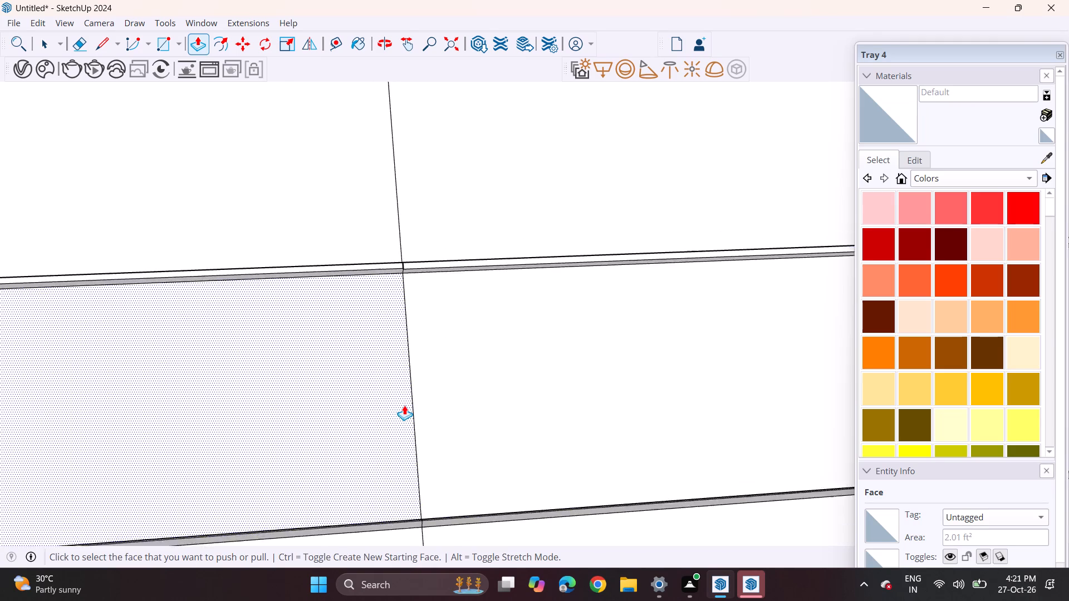
scroll(404, 405, "down", 4)
middle_click_drag(423, 424, 381, 380)
scroll(374, 376, "up", 1)
scroll(374, 376, "down", 12)
scroll(386, 392, "up", 1)
scroll(386, 394, "down", 9)
scroll(393, 420, "up", 1)
middle_click_drag(393, 420, 418, 361)
middle_click_drag(386, 356, 248, 341, "shift")
scroll(255, 337, "up", 1)
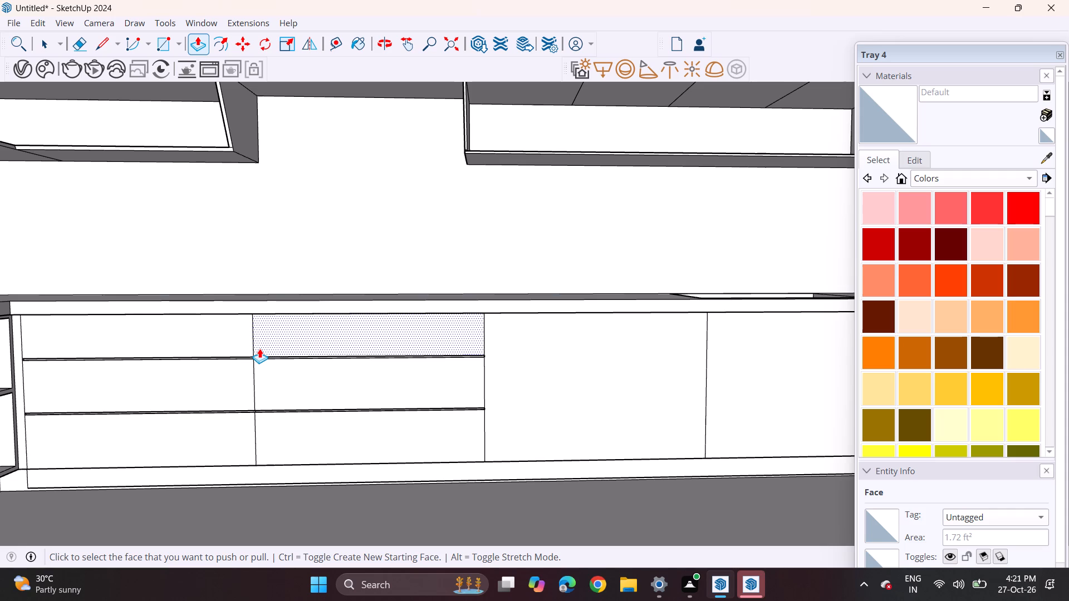
Import the Group_42 handle model from the Downloads folder and place it on the floor in front of the drawer cabinets.
left_click(17, 23)
left_click(43, 215)
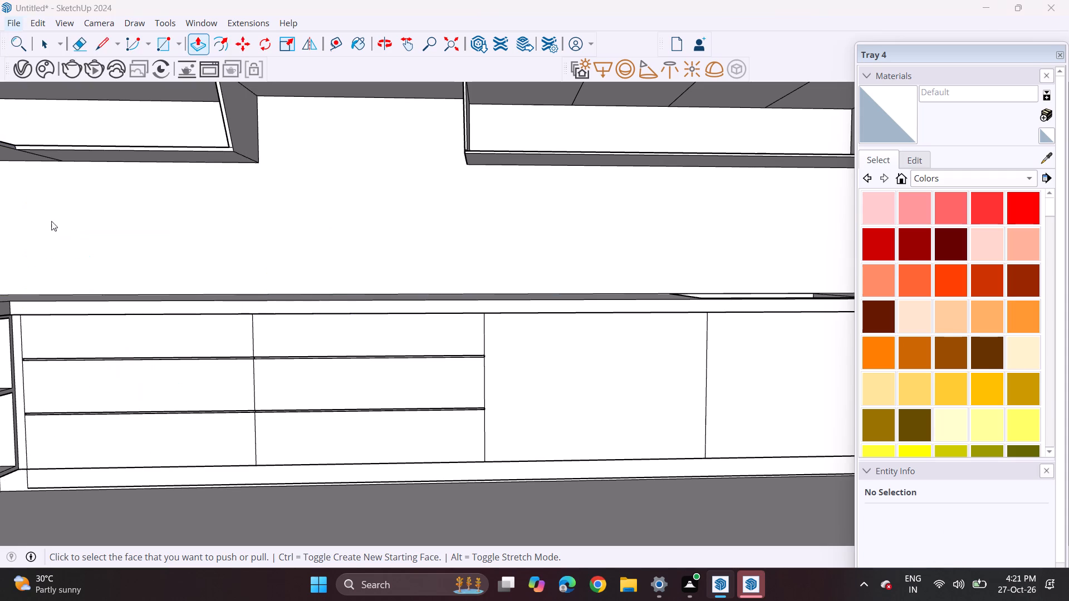
scroll(325, 226, "down", 4)
scroll(48, 182, "up", 2)
scroll(48, 182, "down", 1)
scroll(48, 182, "up", 1)
scroll(48, 182, "down", 1)
scroll(48, 182, "up", 1)
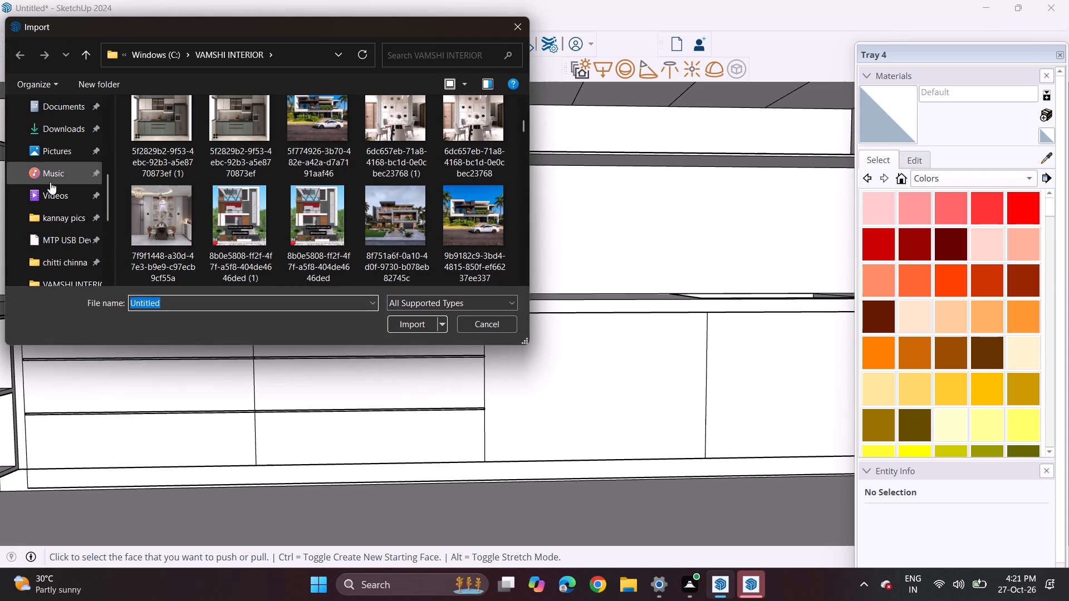
left_click(61, 129)
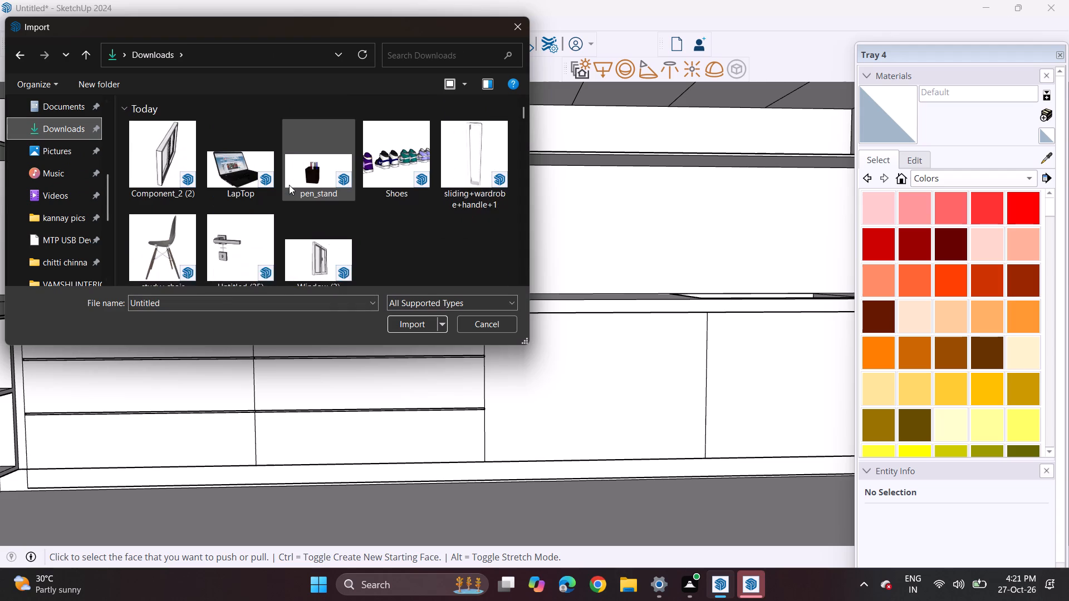
scroll(289, 185, "down", 1)
scroll(289, 185, "up", 1)
scroll(289, 185, "down", 19)
scroll(320, 205, "down", 2)
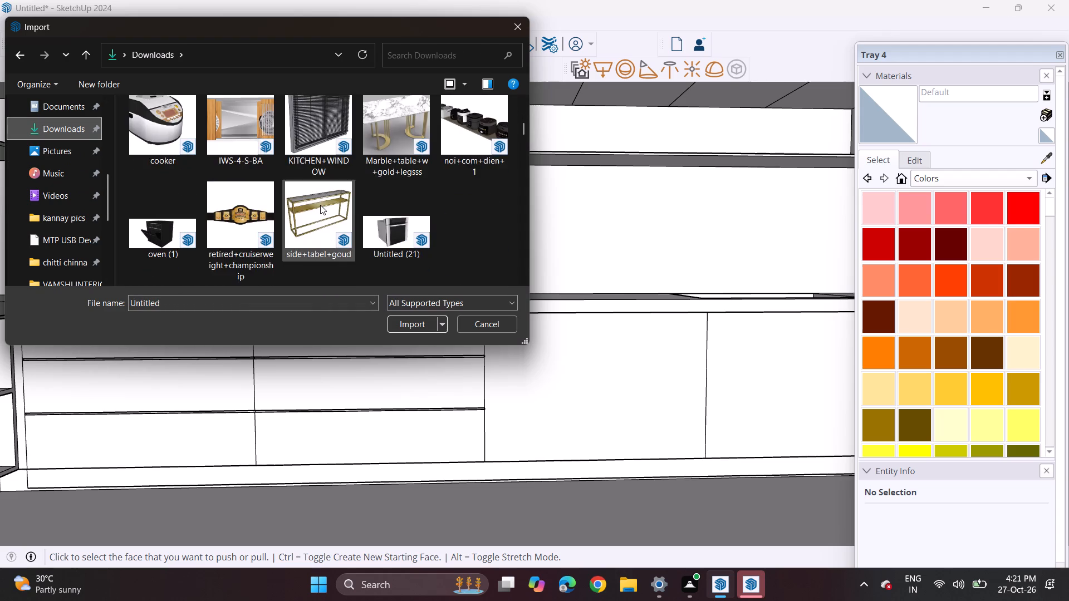
scroll(320, 205, "down", 1)
scroll(320, 205, "up", 2)
scroll(320, 205, "down", 7)
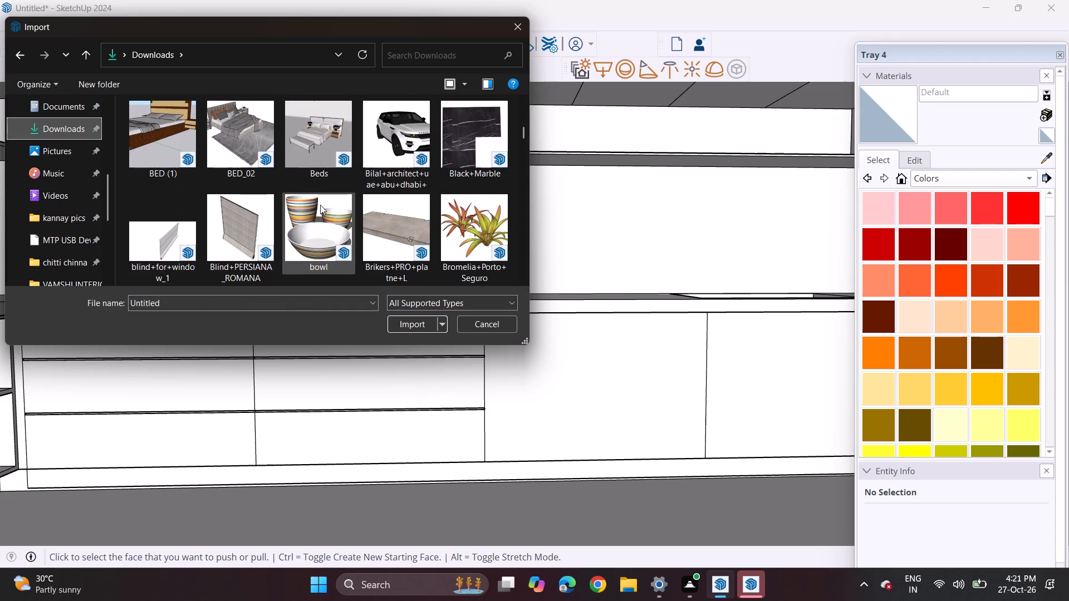
scroll(320, 205, "down", 9)
scroll(320, 205, "up", 1)
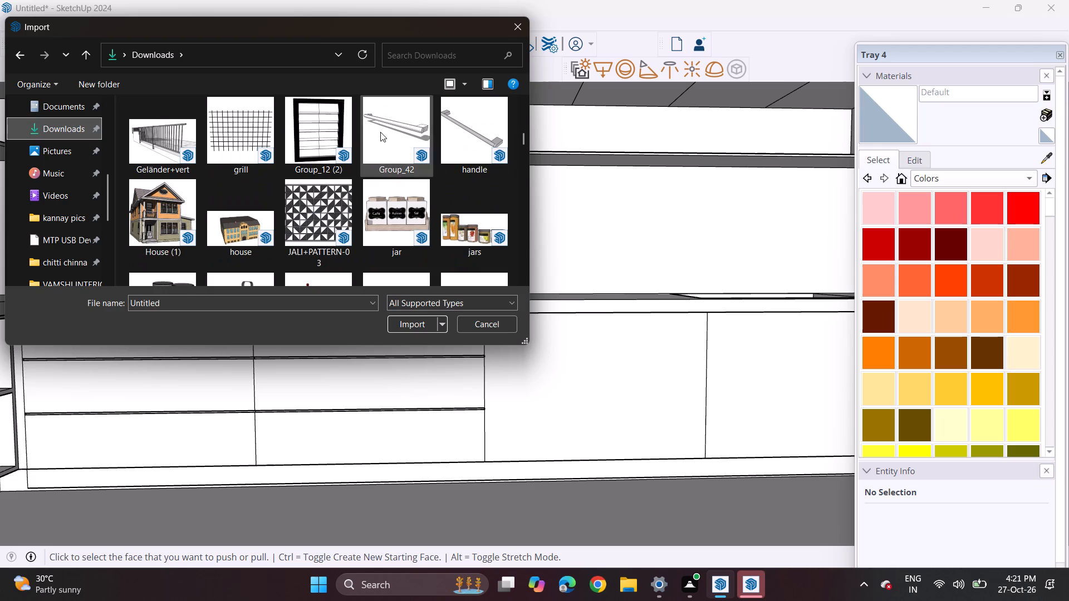
left_click(380, 132)
left_click(401, 329)
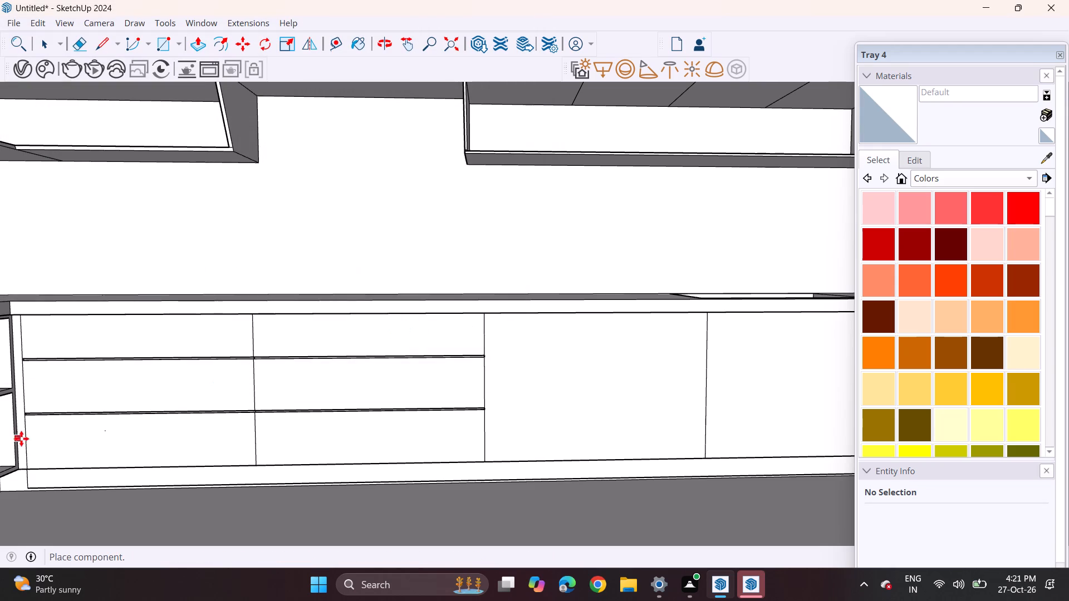
middle_click_drag(131, 423, 126, 487)
left_click(169, 525)
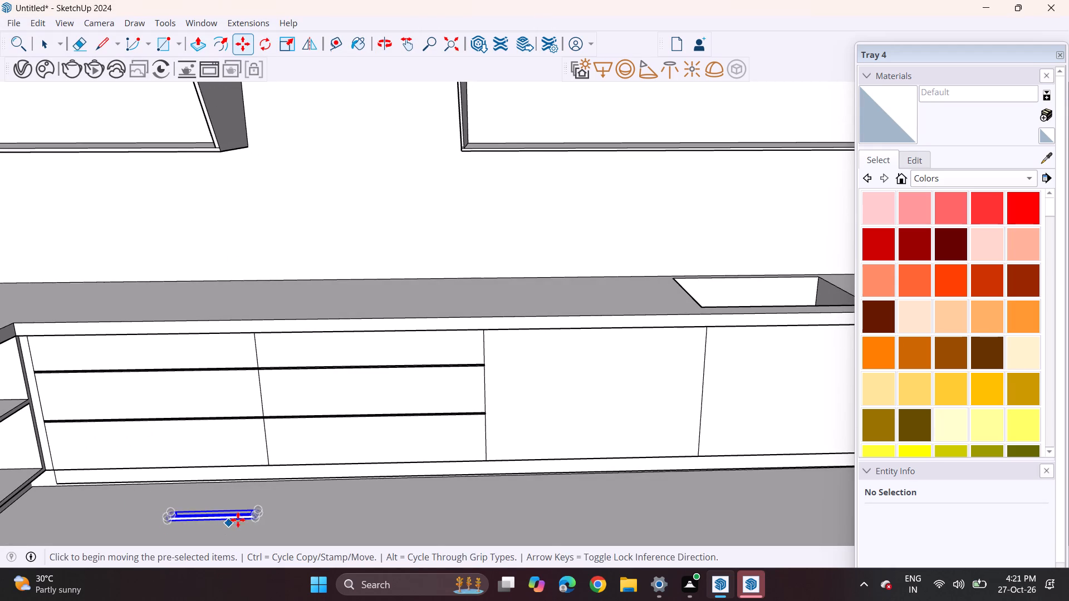
Move the handle onto the middle drawer front nearest the corner and copy it down to the bottom drawer front.
left_click(263, 513)
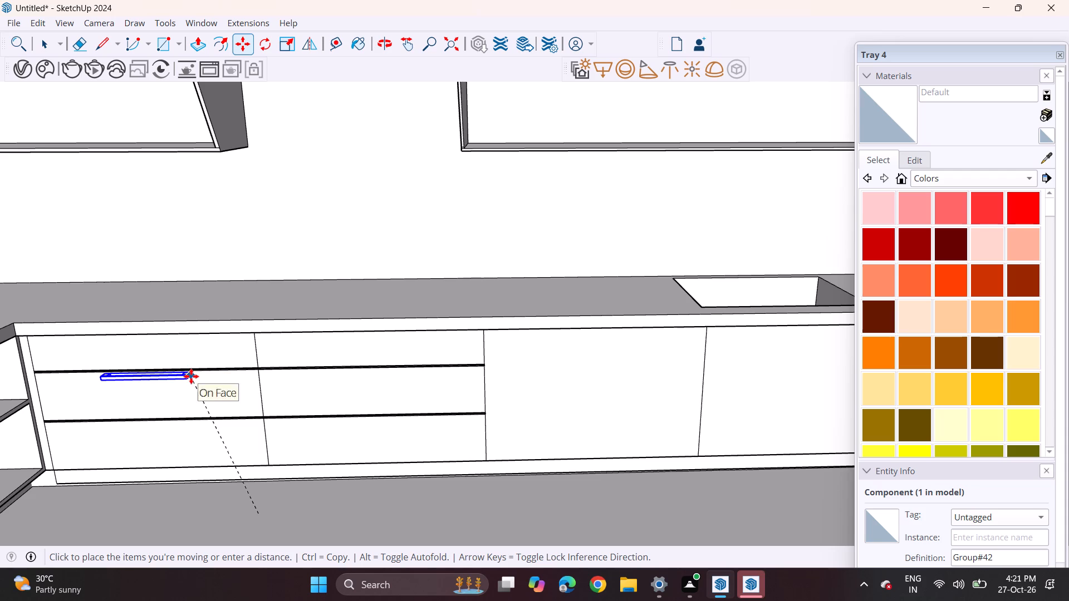
left_click(191, 376)
left_click(192, 380)
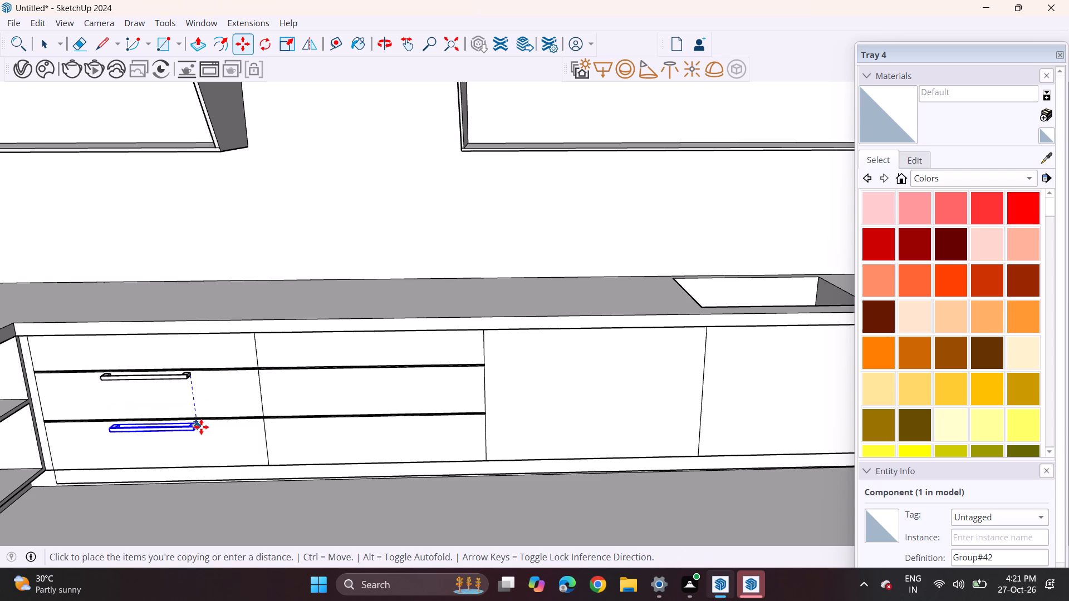
left_click(201, 427)
Scale the bottom drawer's handle shorter along its length from one end.
scroll(220, 467, "up", 1)
middle_click_drag(217, 467, 219, 398)
scroll(223, 372, "down", 6)
scroll(221, 407, "up", 1)
middle_click_drag(221, 407, 263, 342)
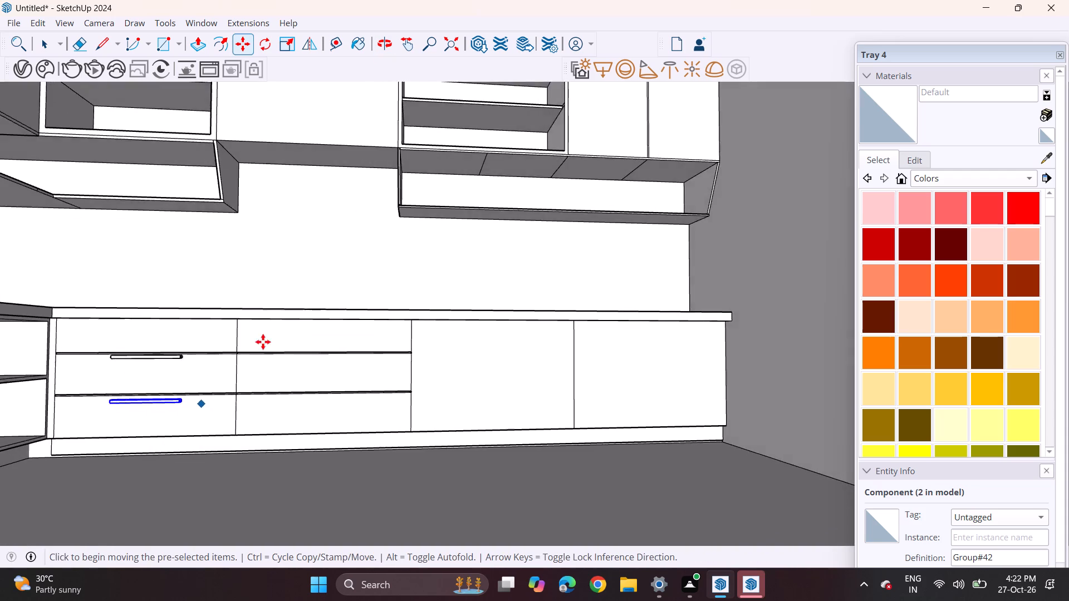
scroll(263, 342, "down", 8)
middle_click_drag(251, 337, 300, 424)
middle_click_drag(241, 425, 241, 467)
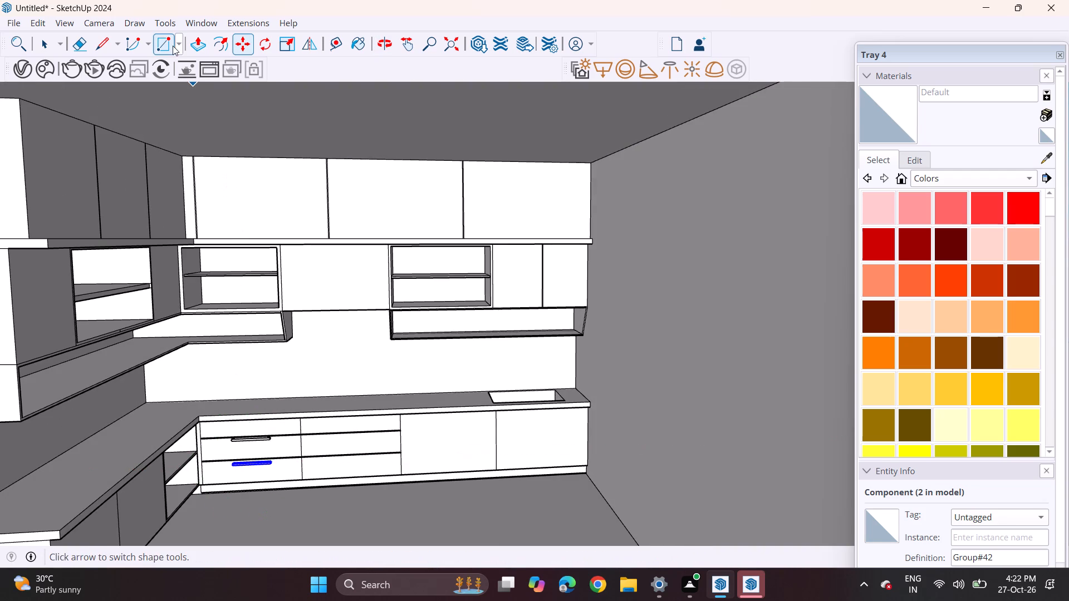
left_click(278, 39)
middle_click_drag(293, 386, 260, 229)
scroll(288, 386, "up", 1, "shift")
middle_click_drag(236, 284, 260, 334)
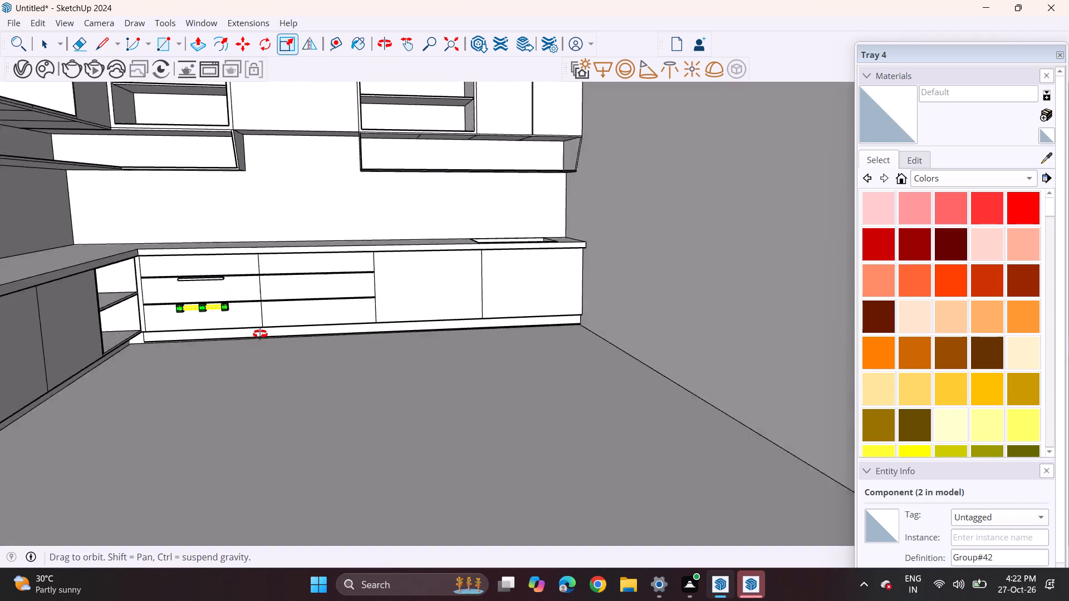
middle_click_drag(260, 334, 260, 336)
scroll(211, 334, "up", 6)
scroll(214, 299, "down", 1)
scroll(214, 299, "up", 15)
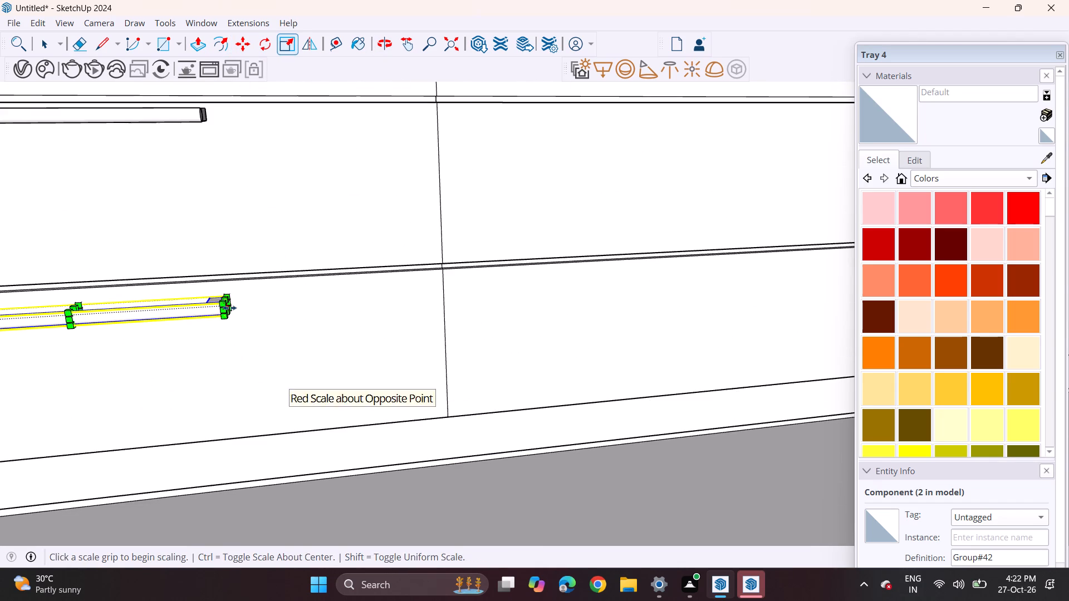
left_click(229, 308)
left_click(117, 325)
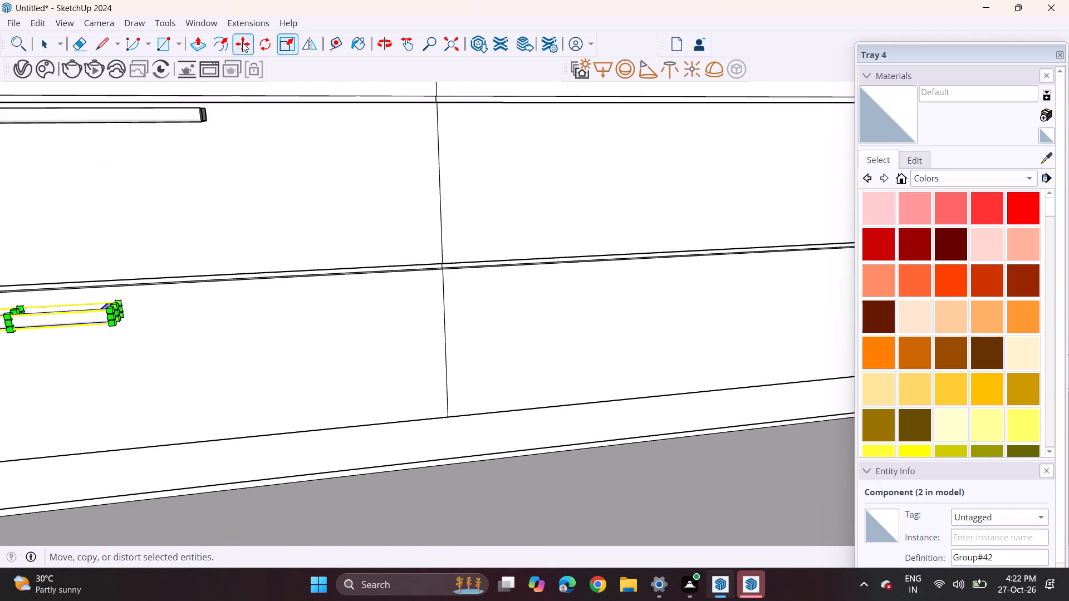
Move the shortened handle sideways toward the centre of the bottom drawer front.
left_click(242, 42)
left_click(119, 306)
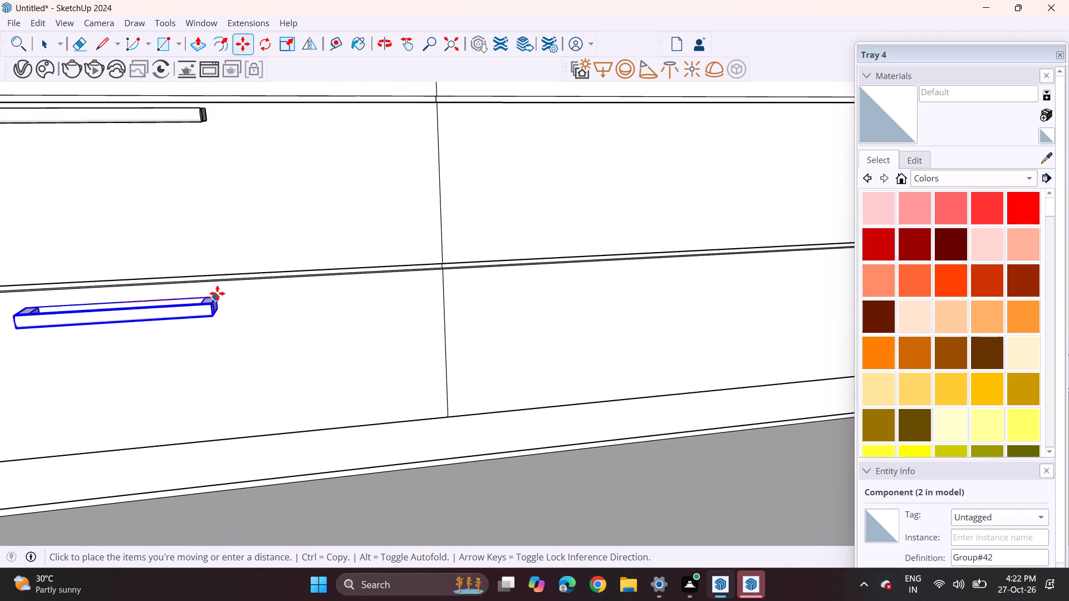
left_click(193, 294)
Scale the middle drawer's handle shorter from both ends to line up with the handle on the bottom drawer.
key("space")
left_click(172, 124)
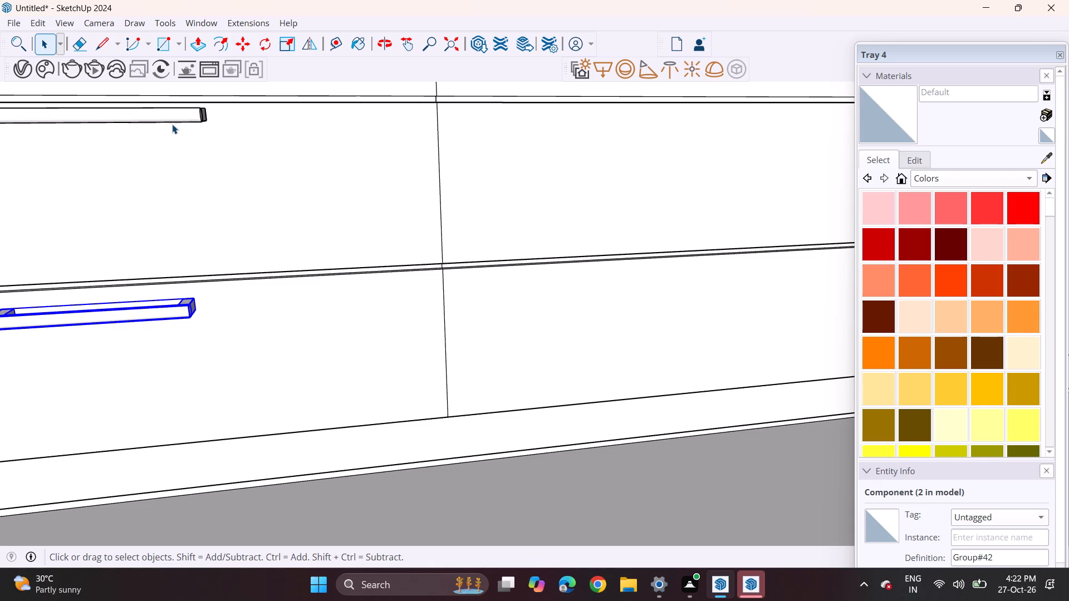
left_click(171, 118)
scroll(174, 136, "down", 4)
middle_click_drag(180, 132, 316, 218, "shift")
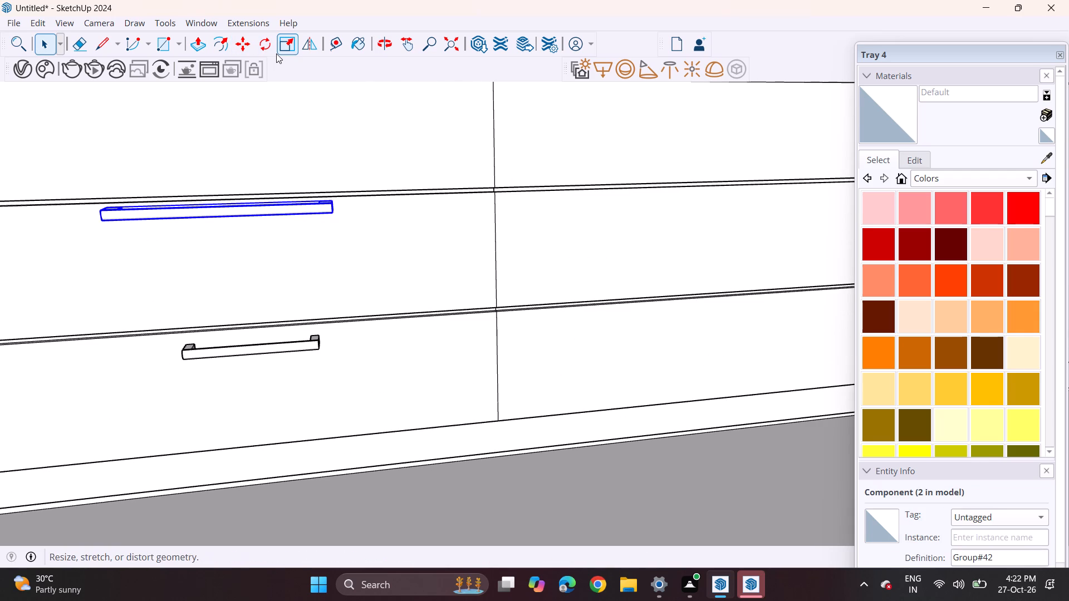
left_click(286, 42)
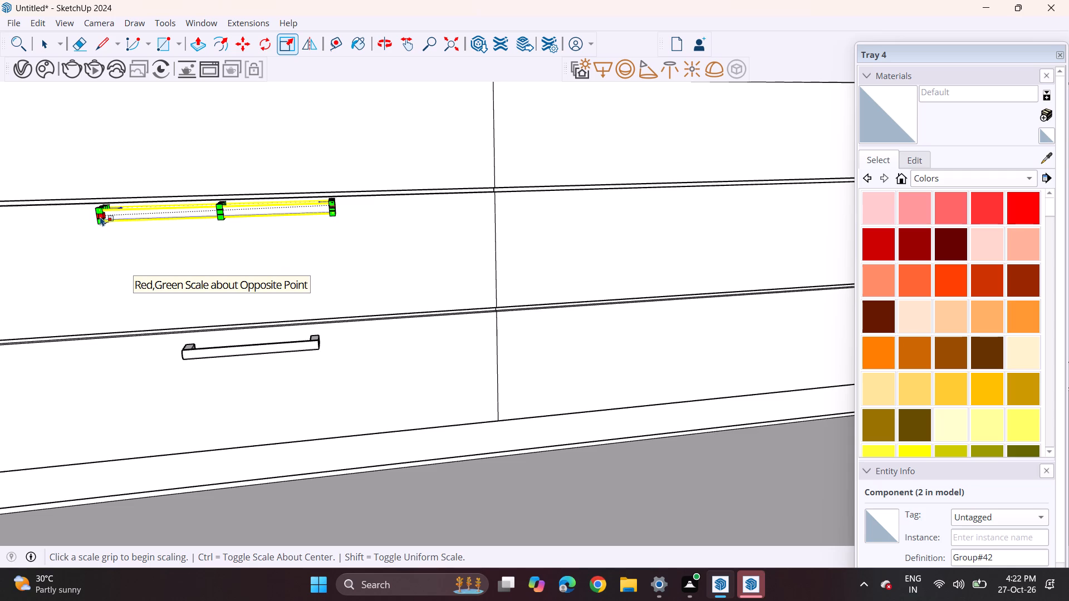
left_click(95, 216)
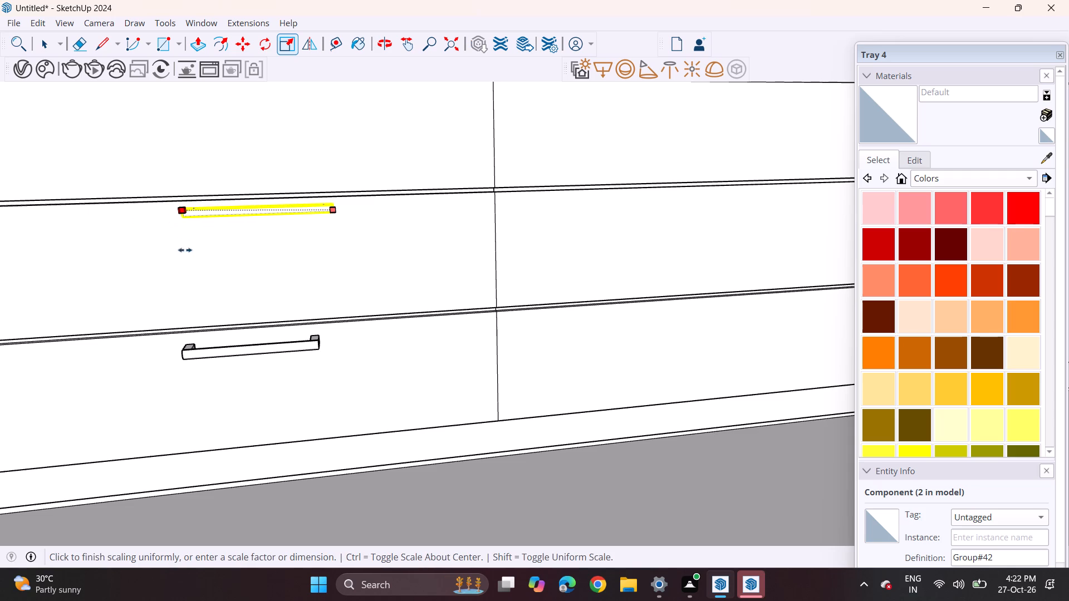
left_click(186, 358)
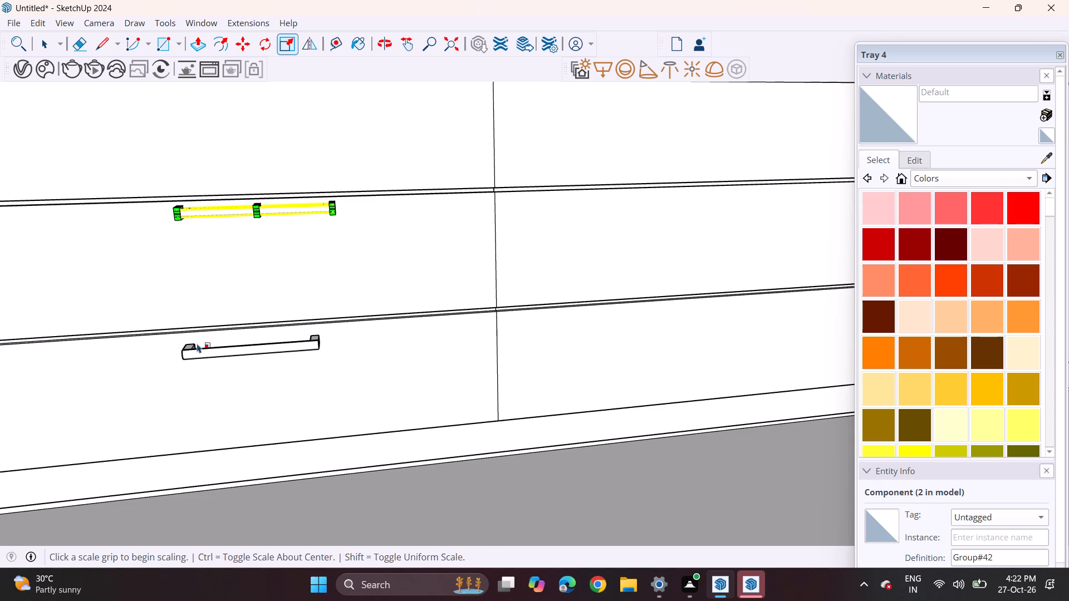
left_click(334, 206)
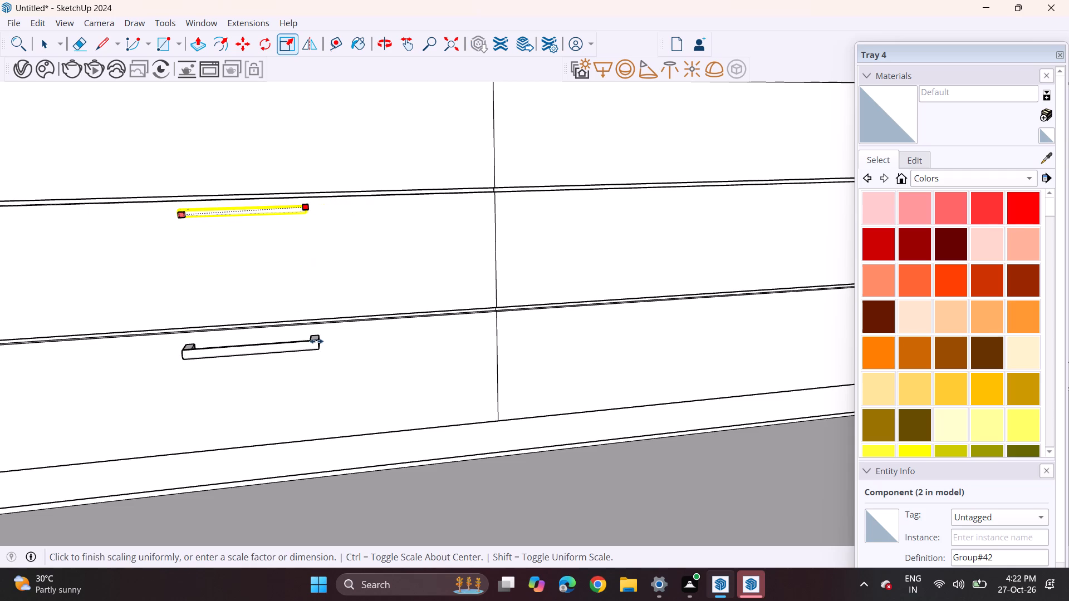
left_click(321, 344)
Copy both drawer handles horizontally onto the middle and bottom drawers of the neighbouring column.
scroll(261, 325, "down", 1)
scroll(261, 325, "up", 1)
scroll(261, 325, "down", 3)
scroll(266, 336, "up", 1)
middle_click_drag(263, 311, 256, 248)
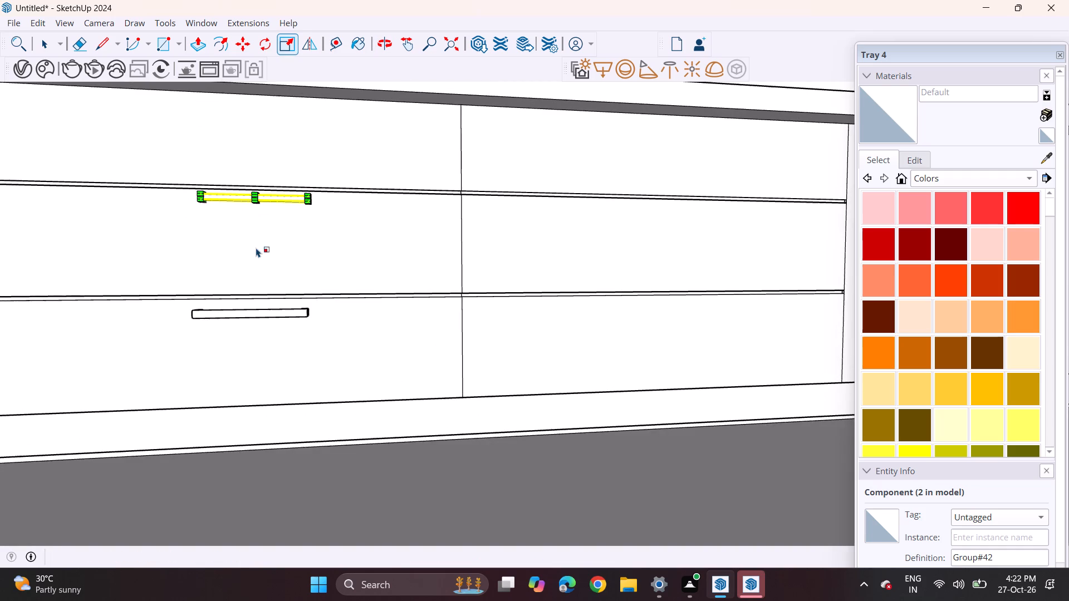
middle_click_drag(225, 239, 136, 269)
middle_click_drag(295, 282, 112, 312)
middle_click_drag(122, 313, 276, 283)
middle_click_drag(141, 289, 24, 299)
left_click(190, 253)
key("space")
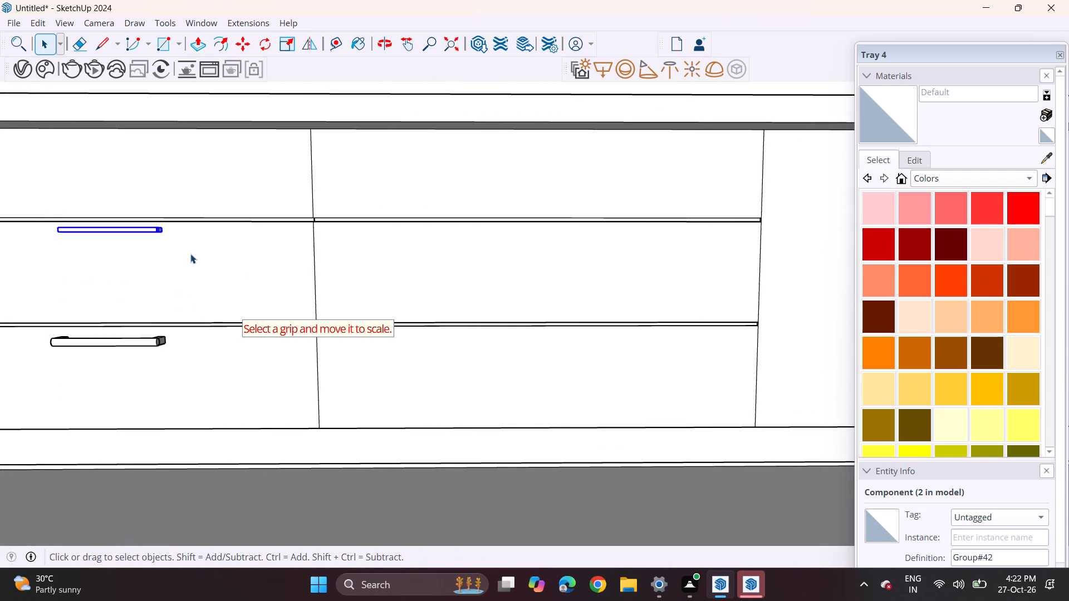
left_click(190, 254)
left_click(158, 228)
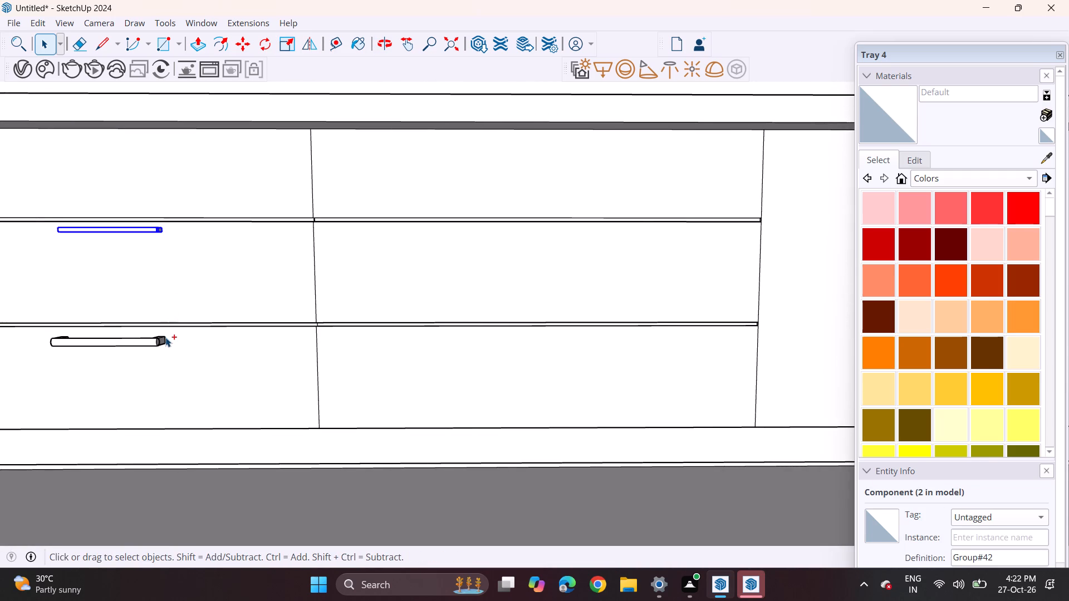
left_click(165, 337, "ctrl")
key("m")
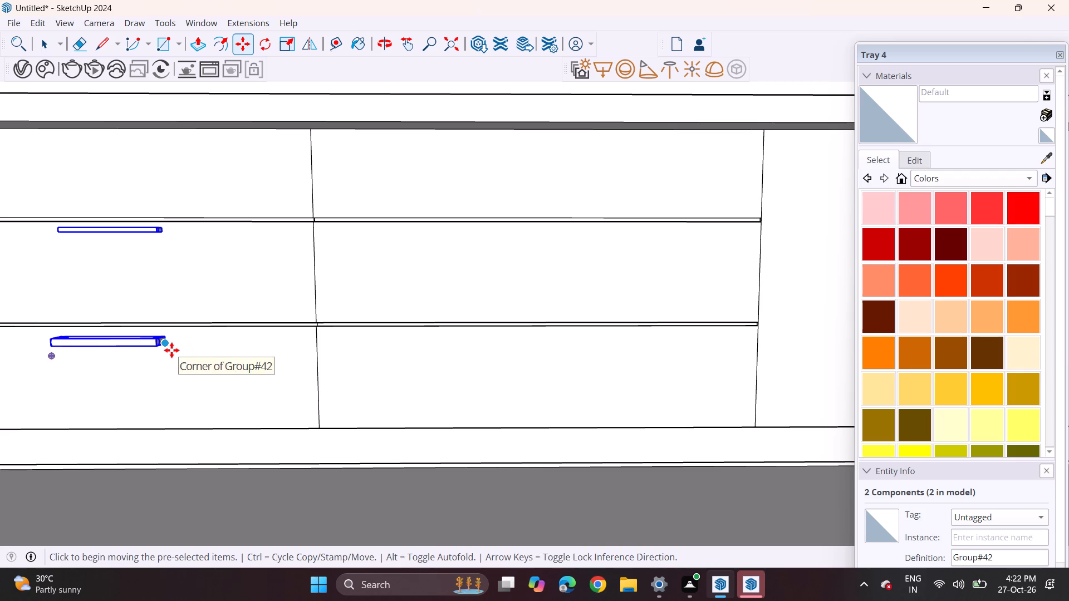
left_click(171, 350)
scroll(449, 344, "up", 1)
middle_click_drag(438, 342, 267, 349, "shift")
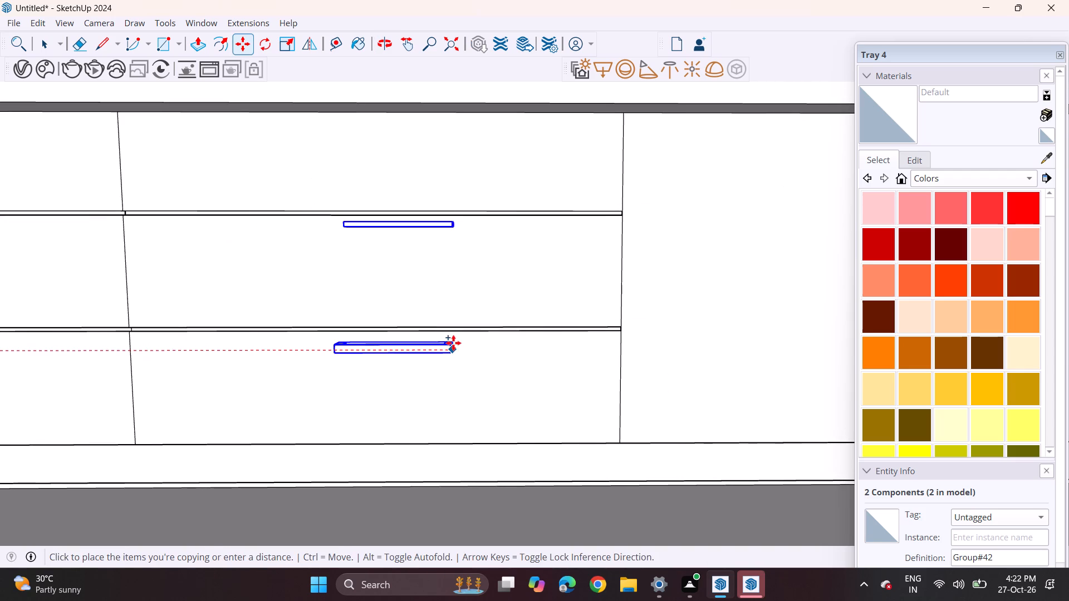
left_click(425, 346)
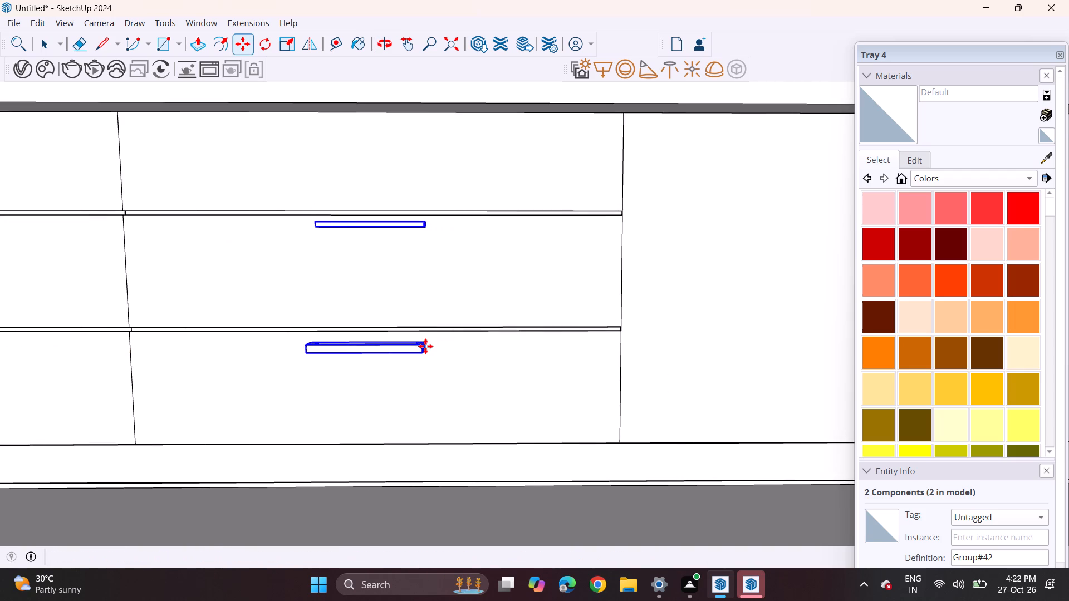
Copy the bottom drawer's handle nearest the corner up to the lower edge of the first back-wall top overhead door.
scroll(425, 346, "down", 6)
scroll(322, 302, "down", 2)
scroll(322, 302, "up", 1)
scroll(322, 302, "down", 8)
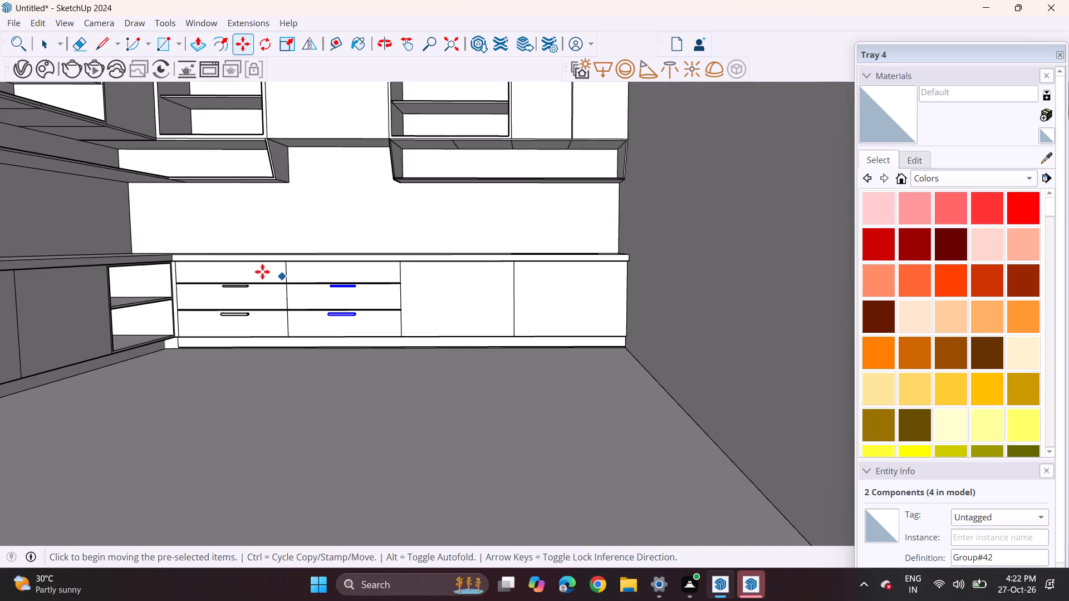
middle_click_drag(232, 175, 269, 379)
middle_click_drag(241, 241, 283, 262)
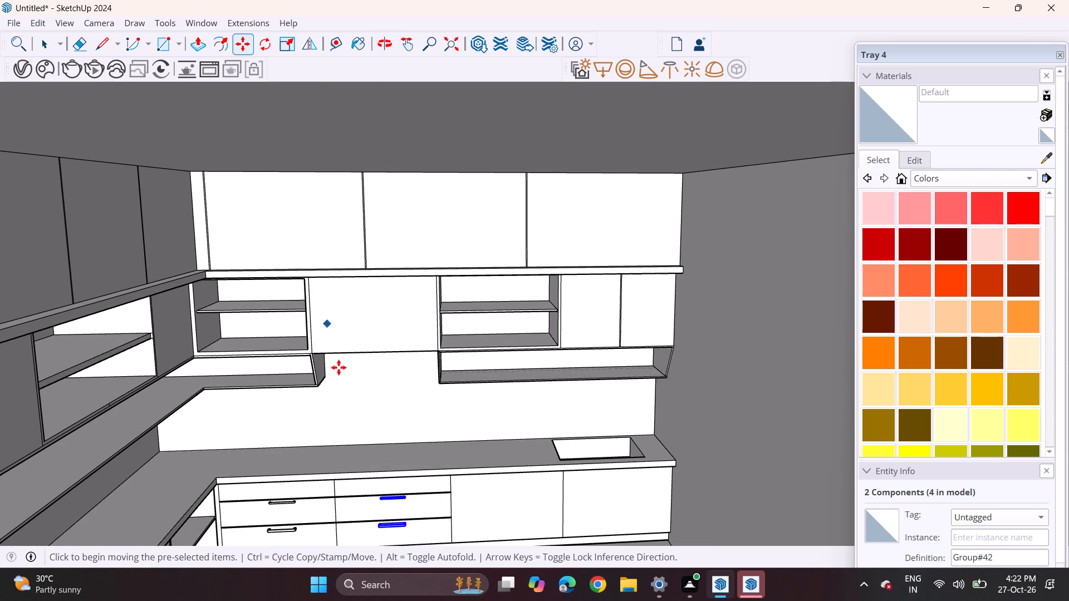
key("space")
left_click(294, 530)
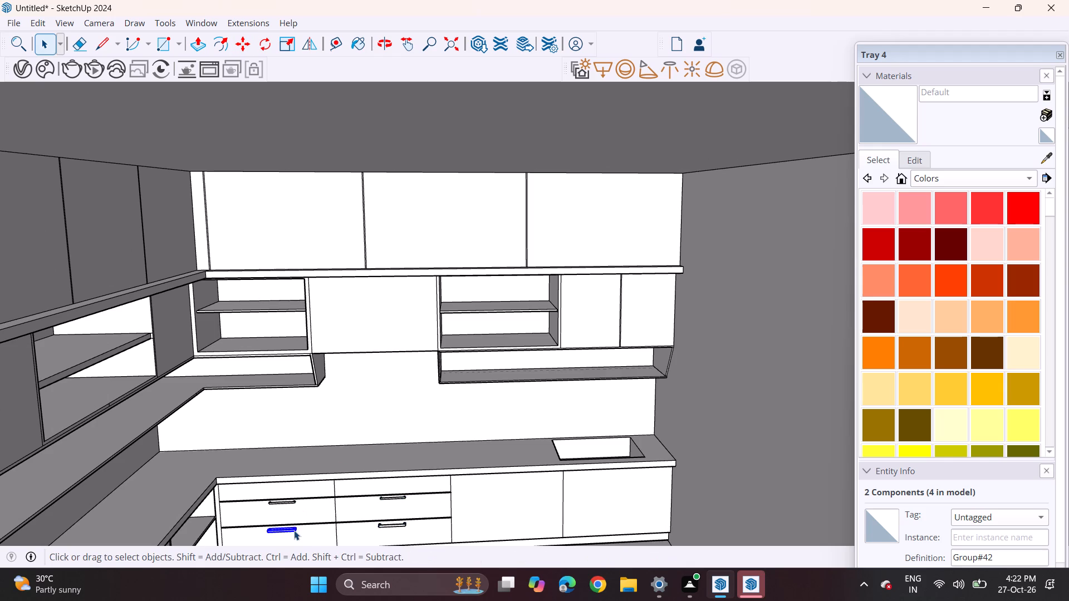
key("m")
left_click(299, 531)
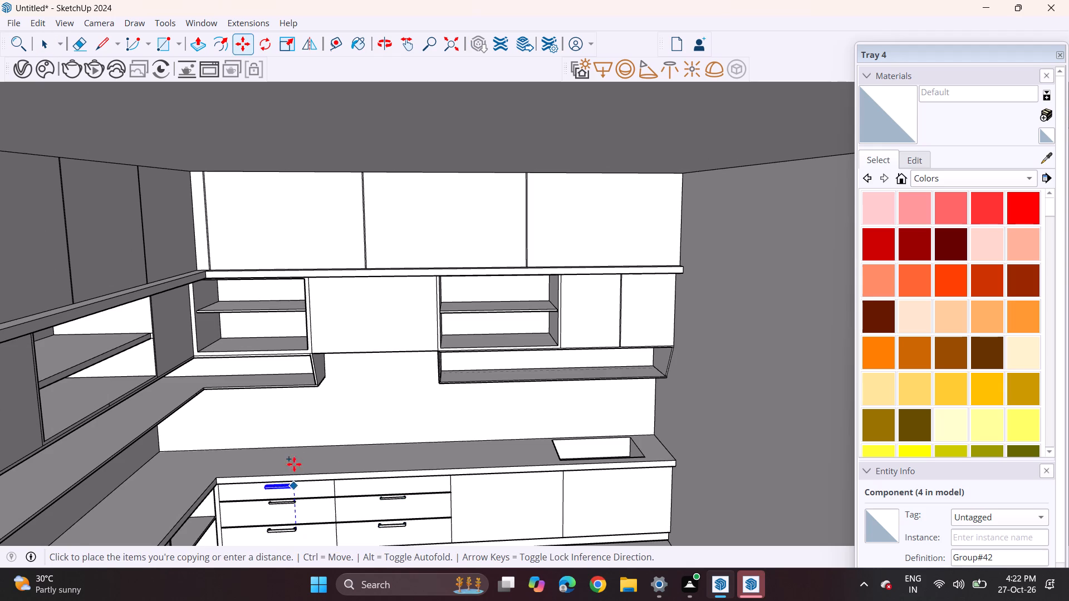
scroll(278, 255, "up", 11)
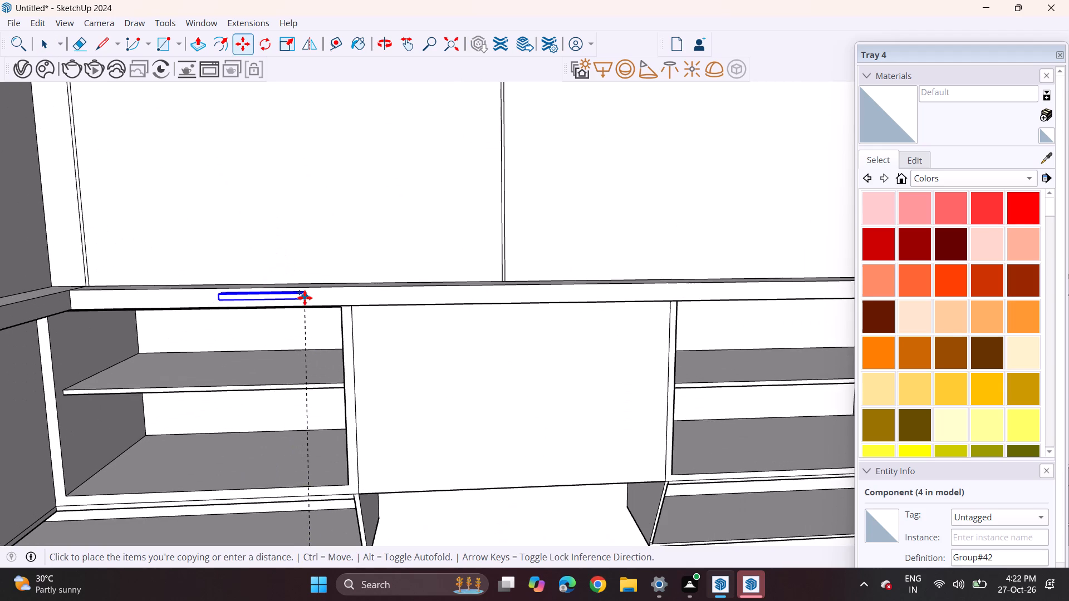
left_click(305, 298)
scroll(310, 298, "up", 1)
middle_click_drag(306, 298, 272, 314)
scroll(297, 306, "up", 6)
left_click(297, 306)
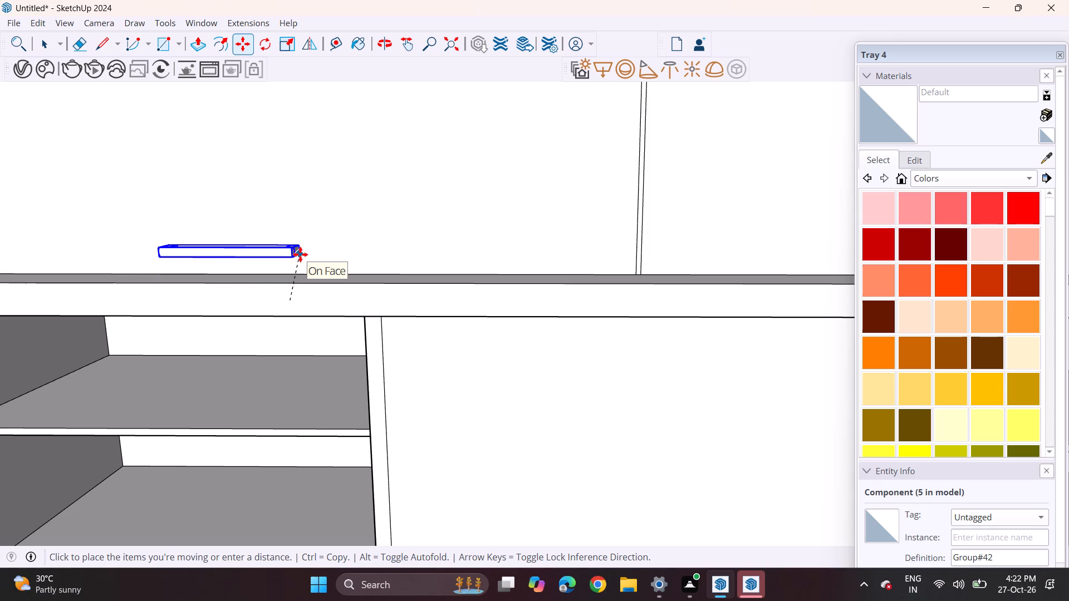
left_click(300, 254)
Copy the overhead door handle horizontally onto the second and third top doors of the back wall.
left_click(303, 253)
middle_click_drag(397, 253, 83, 253)
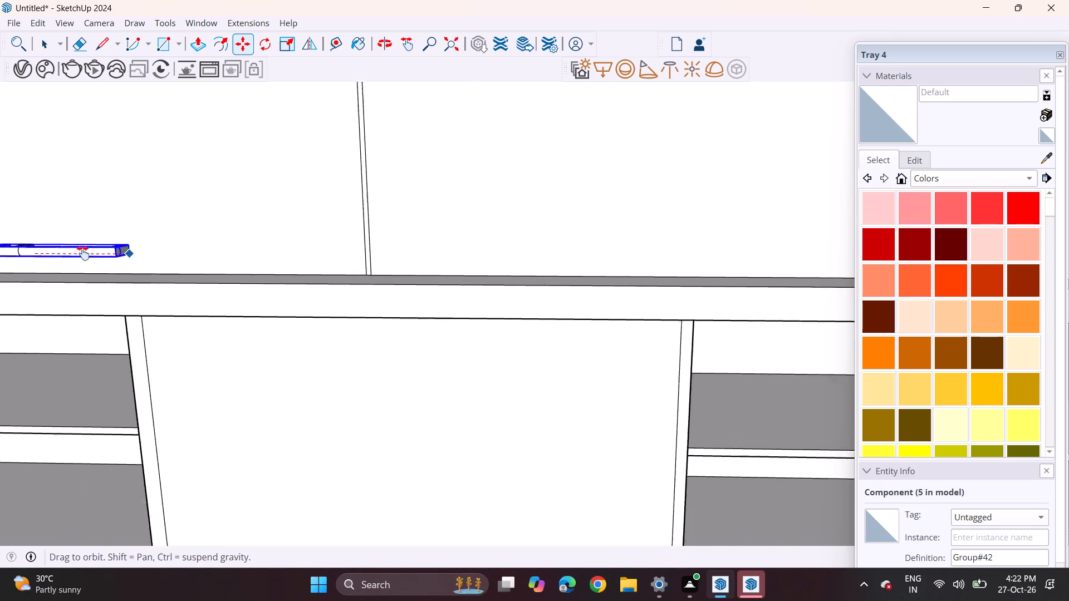
middle_click_drag(83, 253, 3, 248)
middle_click_drag(701, 193, 322, 207)
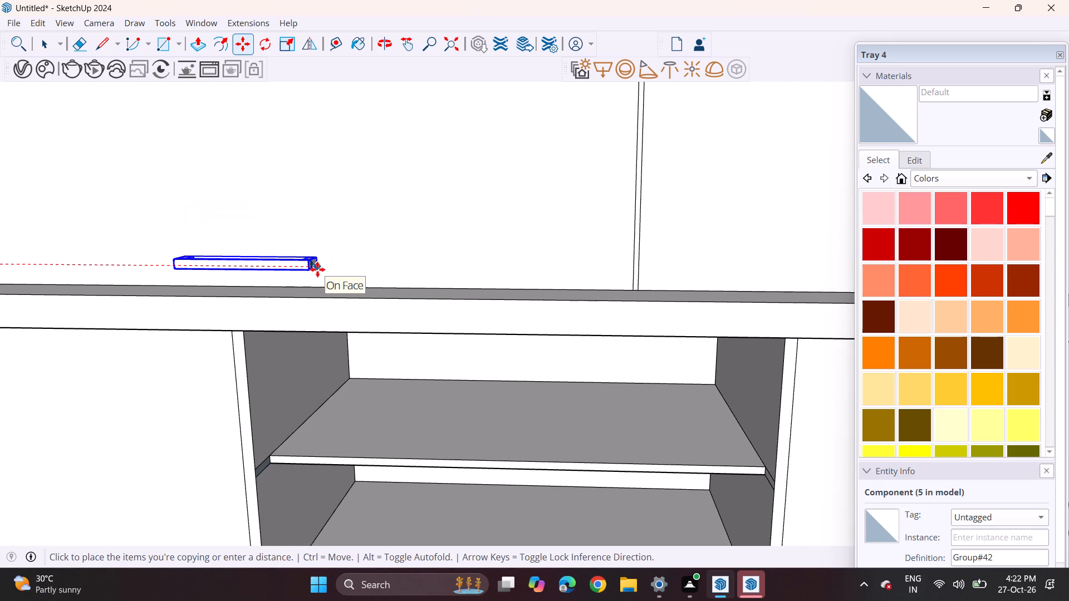
left_click(317, 269)
left_click(323, 268, "ctrl")
middle_click_drag(463, 269, 45, 268, "shift")
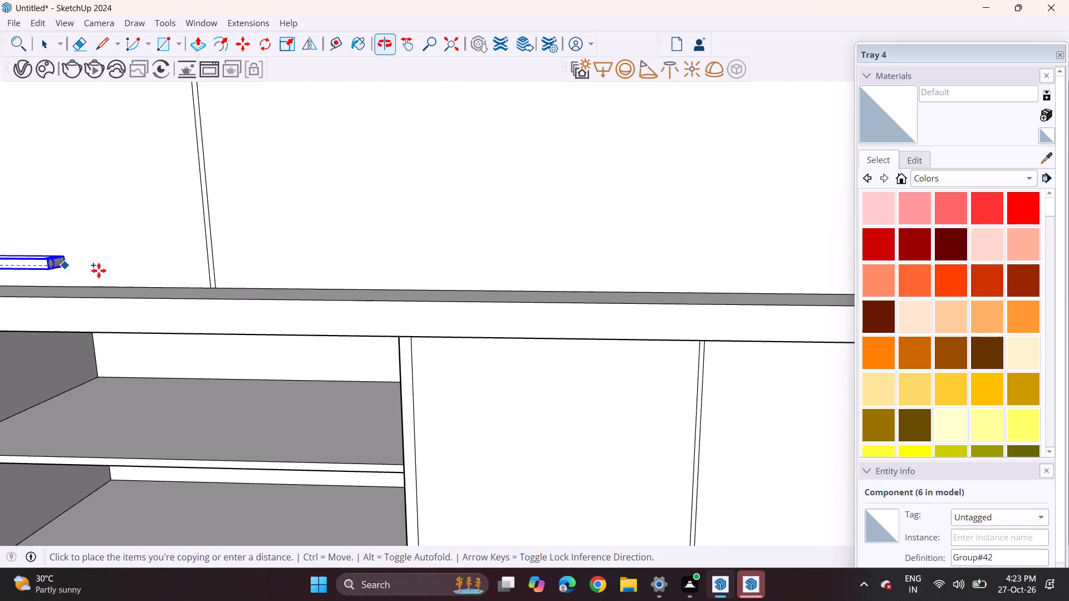
left_click(777, 270)
Shift the third overhead door's handle slightly toward the middle of its door.
scroll(536, 273, "down", 5)
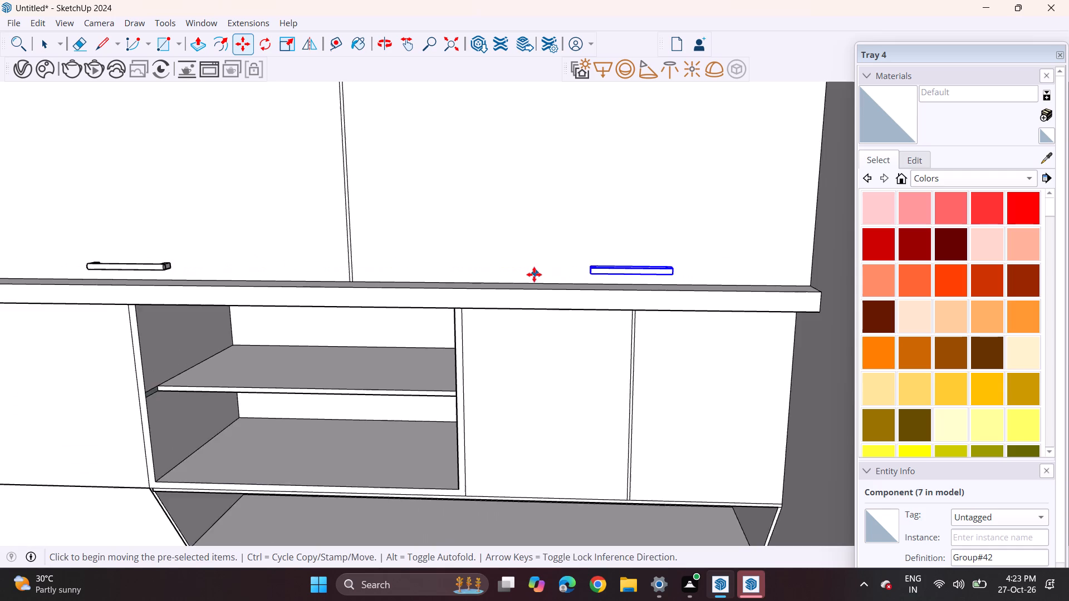
scroll(534, 274, "down", 5)
left_click(633, 276)
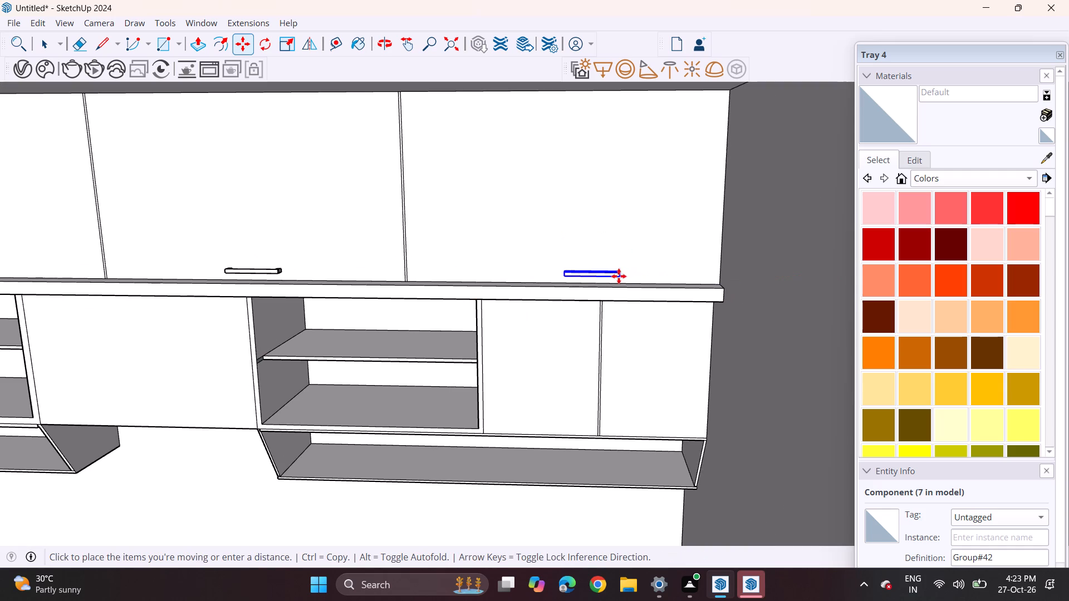
left_click(595, 276)
Copy the handle of the back wall's first overhead door down onto the open floor in front of the side-wall base cabinets.
scroll(542, 293, "down", 1)
scroll(460, 300, "up", 1)
scroll(460, 300, "down", 4)
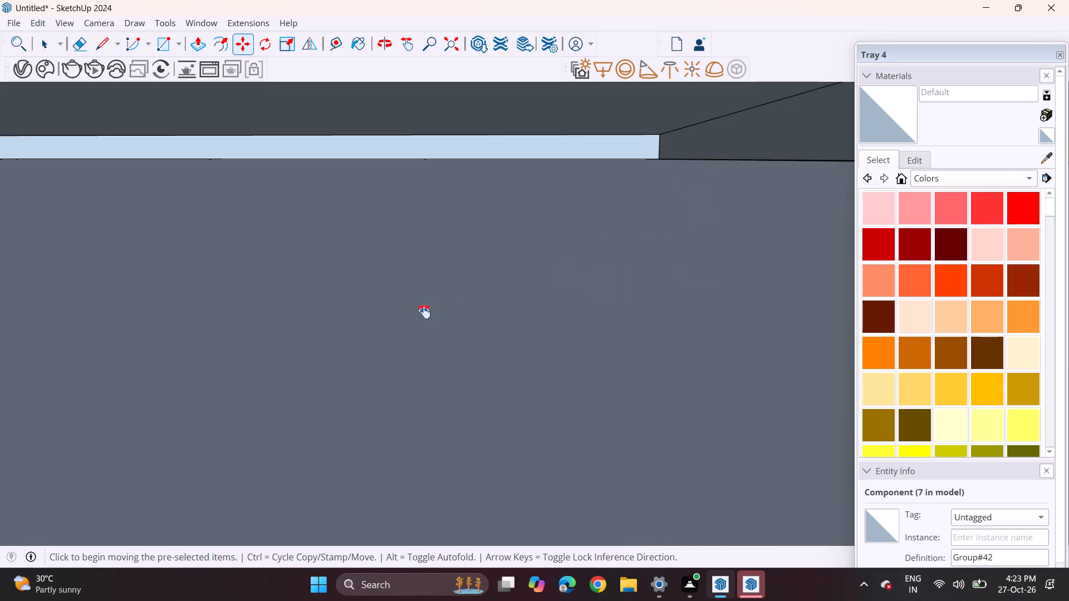
middle_click_drag(424, 312, 564, 284, "shift")
middle_click_drag(545, 306, 519, 121)
scroll(488, 348, "up", 1, "shift")
middle_click_drag(488, 339, 777, 196, "shift")
middle_click_drag(675, 213, 573, 247)
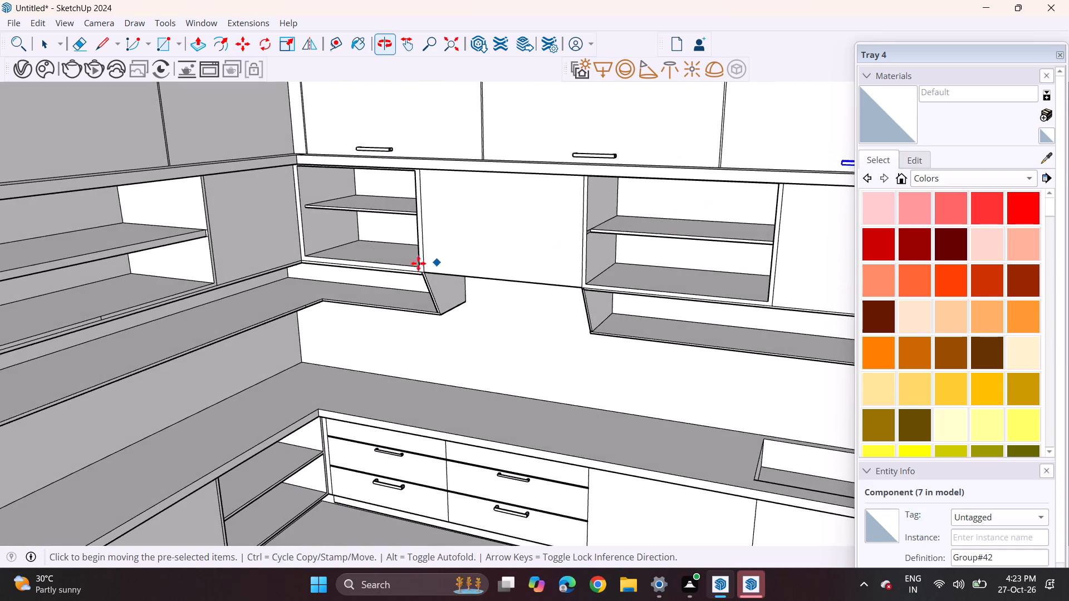
middle_click_drag(356, 209, 607, 218)
middle_click_drag(612, 213, 557, 228)
key("space")
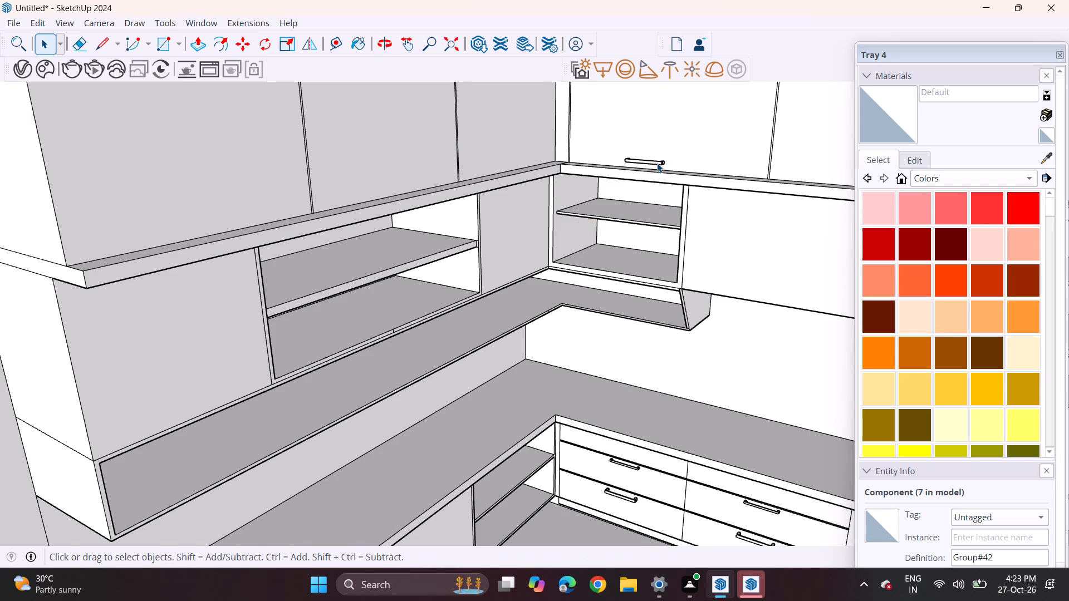
left_click(657, 163)
key("m")
left_click(670, 164)
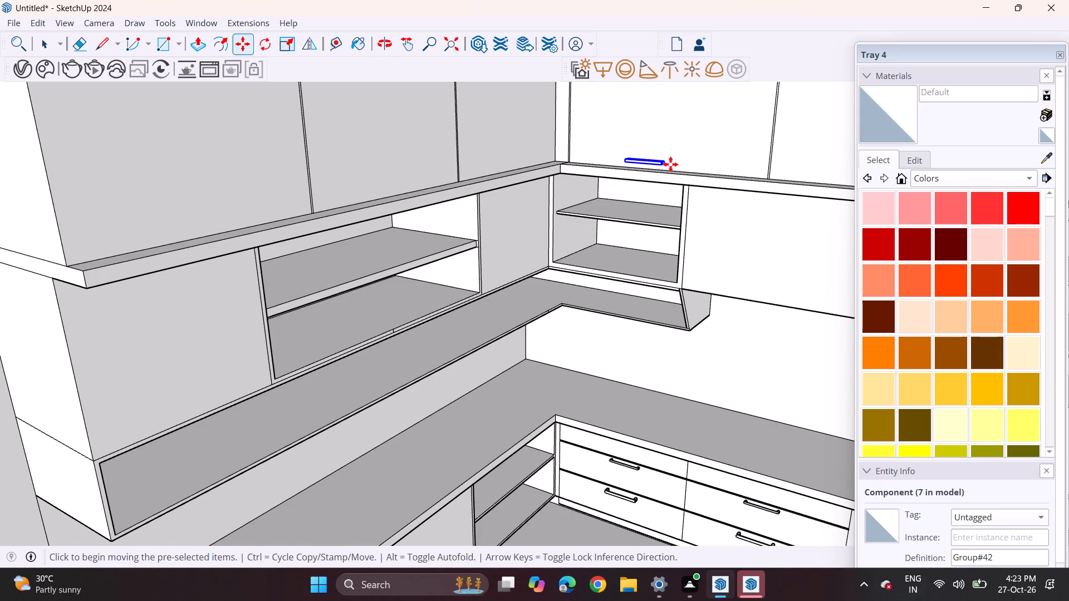
scroll(569, 359, "down", 4)
middle_click_drag(560, 356, 582, 274, "shift")
scroll(585, 272, "up", 1)
scroll(585, 272, "down", 2)
scroll(585, 272, "up", 1)
scroll(585, 272, "down", 3)
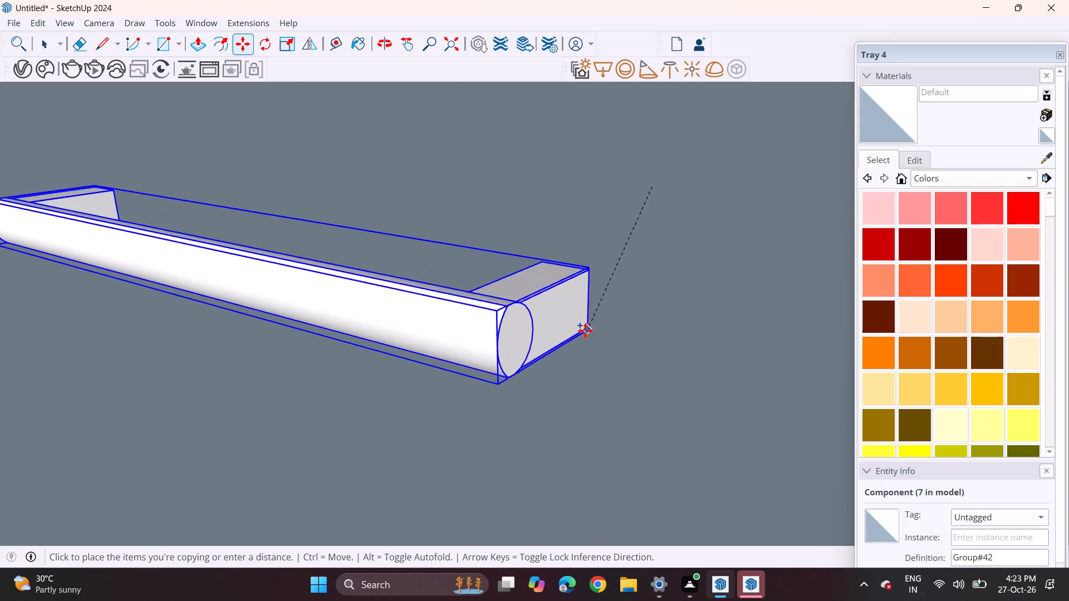
scroll(585, 330, "up", 2)
middle_click_drag(582, 287, 595, 114)
middle_click_drag(585, 335, 633, 0, "shift")
middle_click_drag(621, 355, 605, 102)
middle_click_drag(585, 373, 586, 163, "shift")
middle_click_drag(591, 387, 600, 151, "shift")
middle_click_drag(583, 216, 583, 361)
scroll(584, 361, "up", 1)
scroll(587, 454, "down", 3)
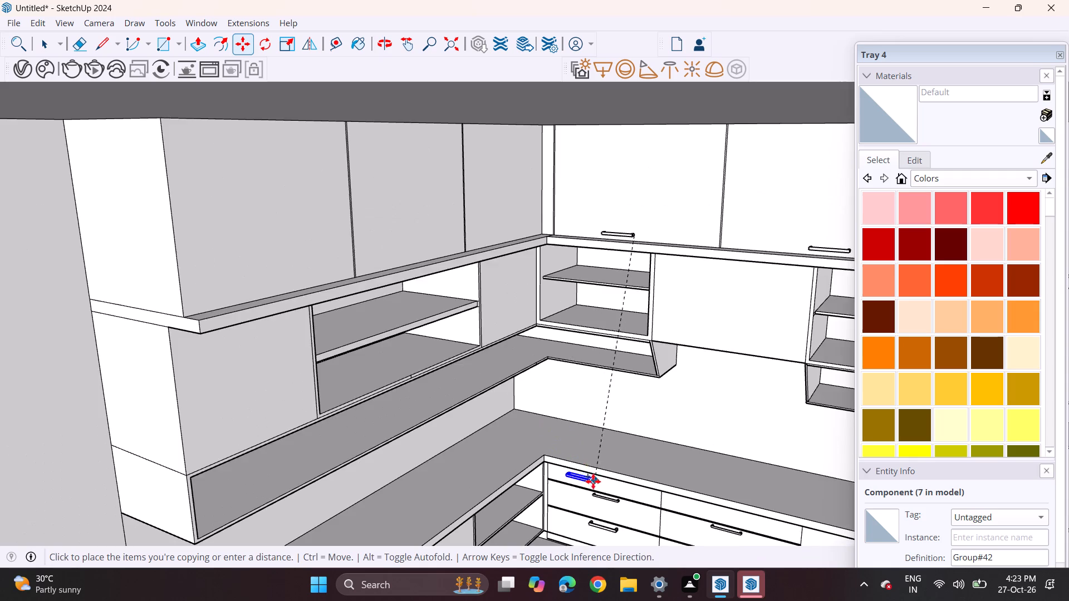
middle_click_drag(588, 479, 524, 156)
middle_click_drag(532, 220, 536, 321)
scroll(536, 350, "up", 1)
left_click(551, 393)
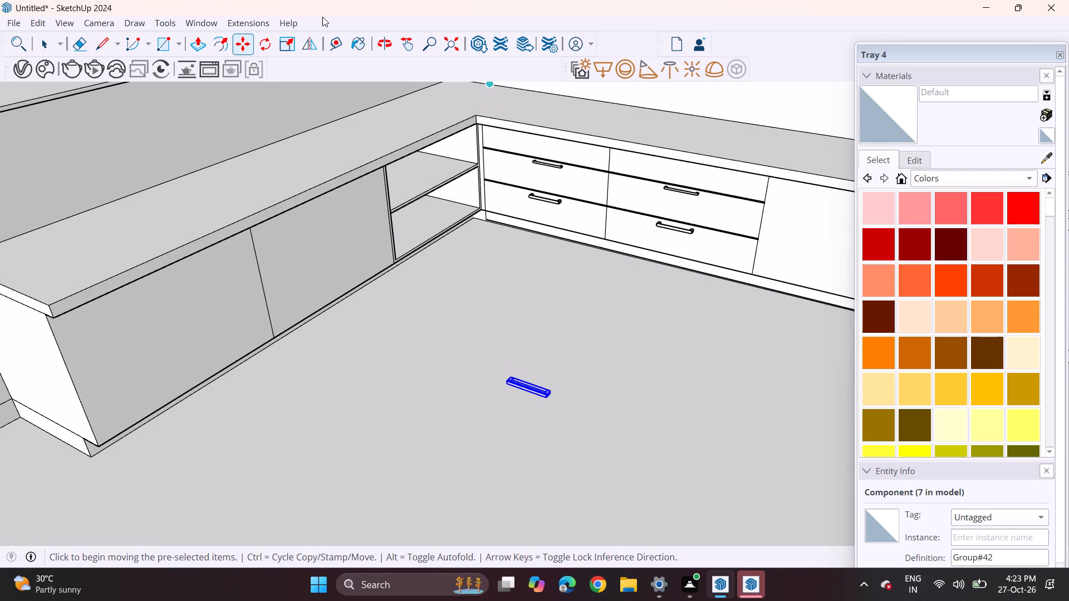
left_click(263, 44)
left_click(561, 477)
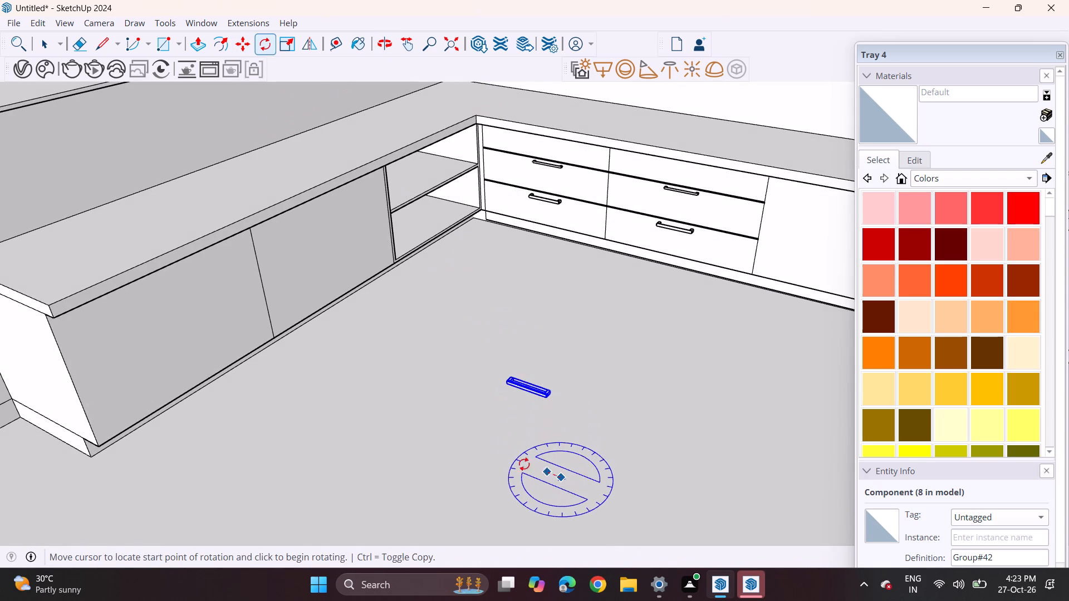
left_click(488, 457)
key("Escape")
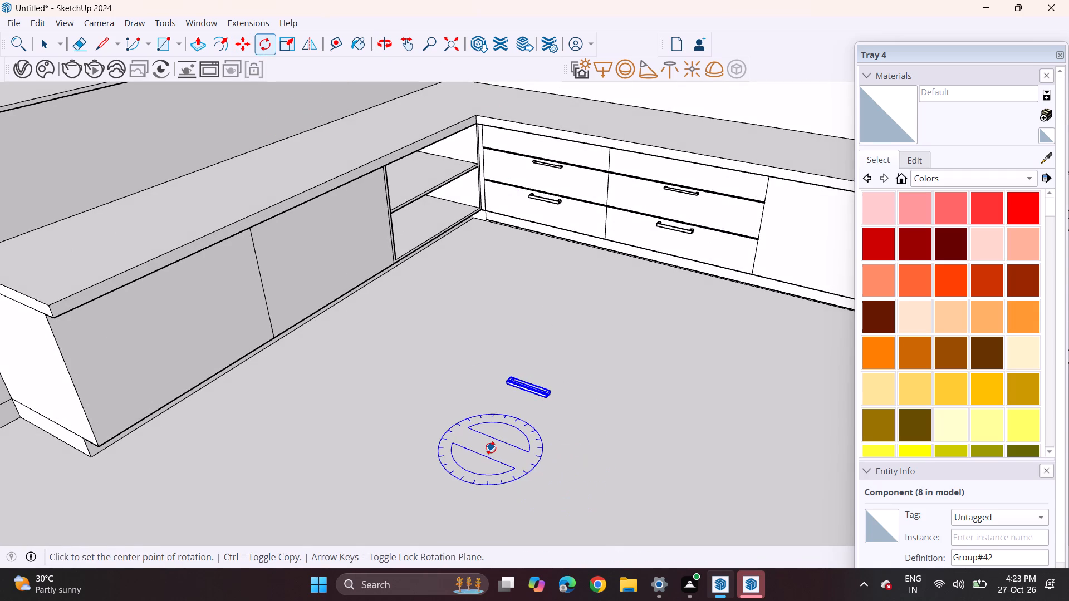
Rotate the copied handle a quarter turn on the floor plane so it runs parallel to the side-wall cabinets.
left_click(527, 482)
left_click(453, 452)
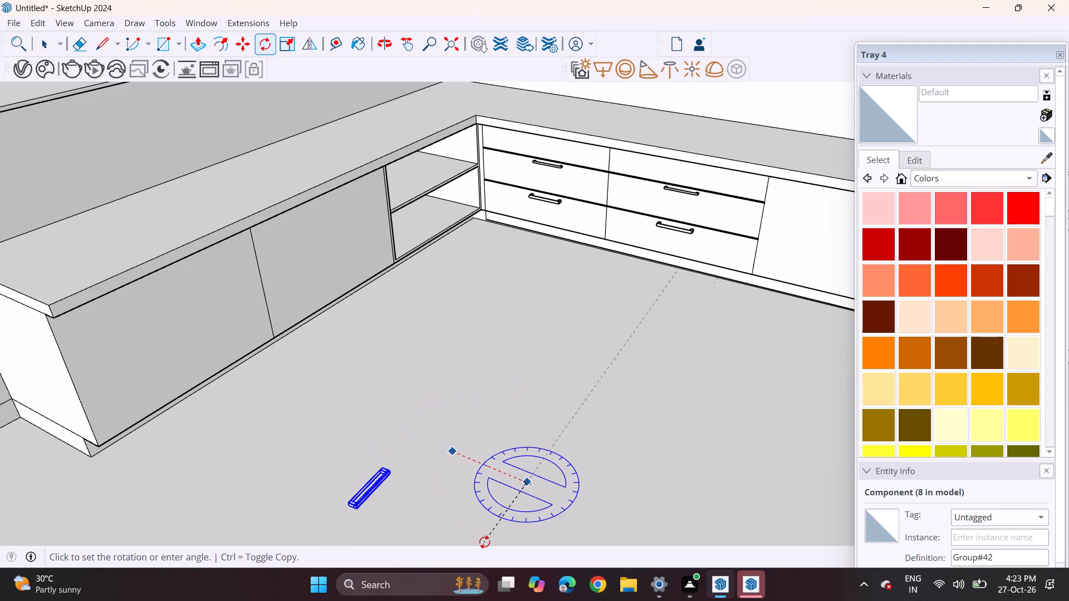
left_click(481, 541)
Move the rotated handle up to the lower edge of the side wall's outermost overhead door.
middle_click_drag(397, 466, 372, 399)
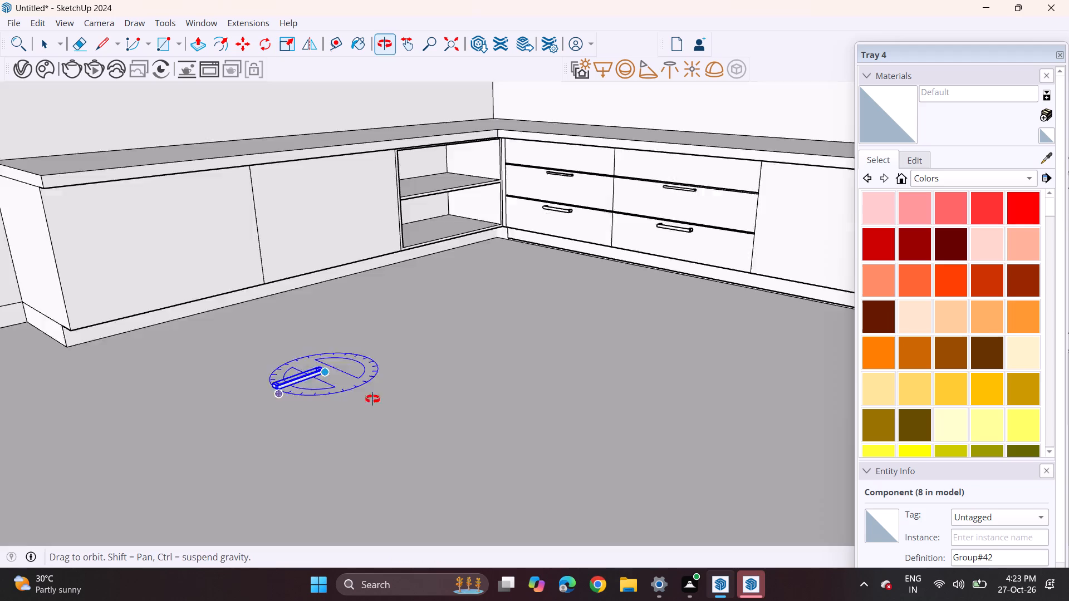
middle_click_drag(372, 399, 400, 405)
scroll(401, 381, "down", 1)
scroll(401, 381, "up", 2)
left_click(246, 46)
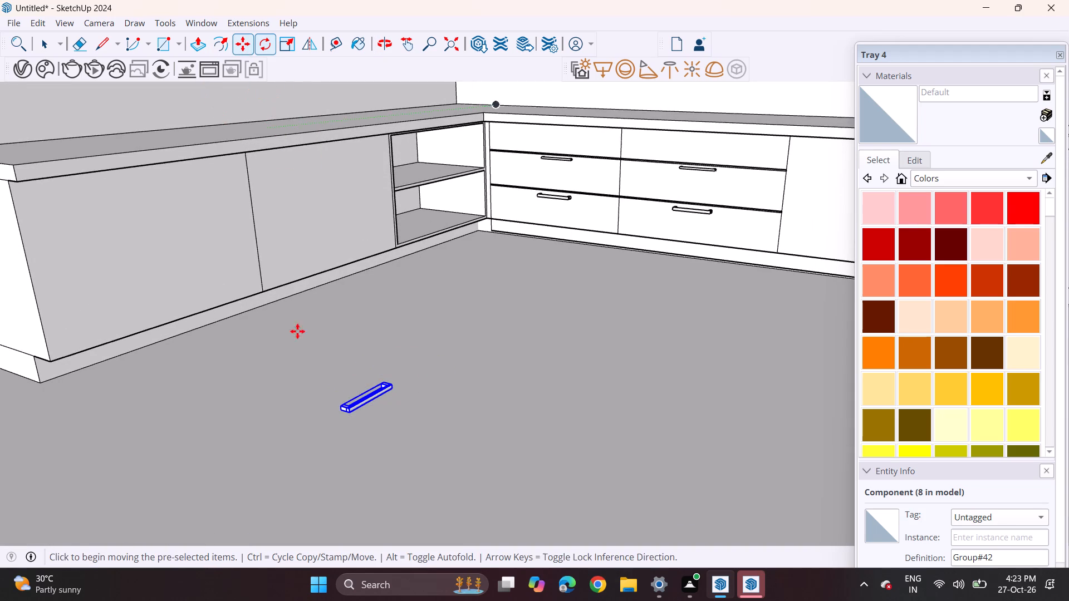
left_click(336, 415)
middle_click_drag(334, 227, 409, 320, "shift")
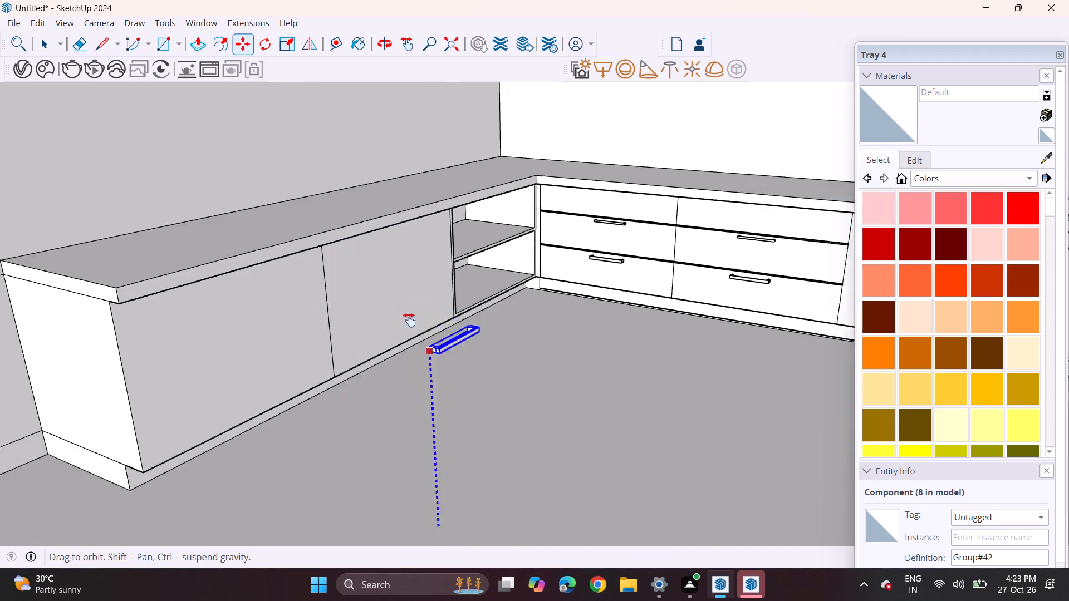
middle_click_drag(409, 320, 570, 508, "shift")
middle_click_drag(506, 291, 495, 431)
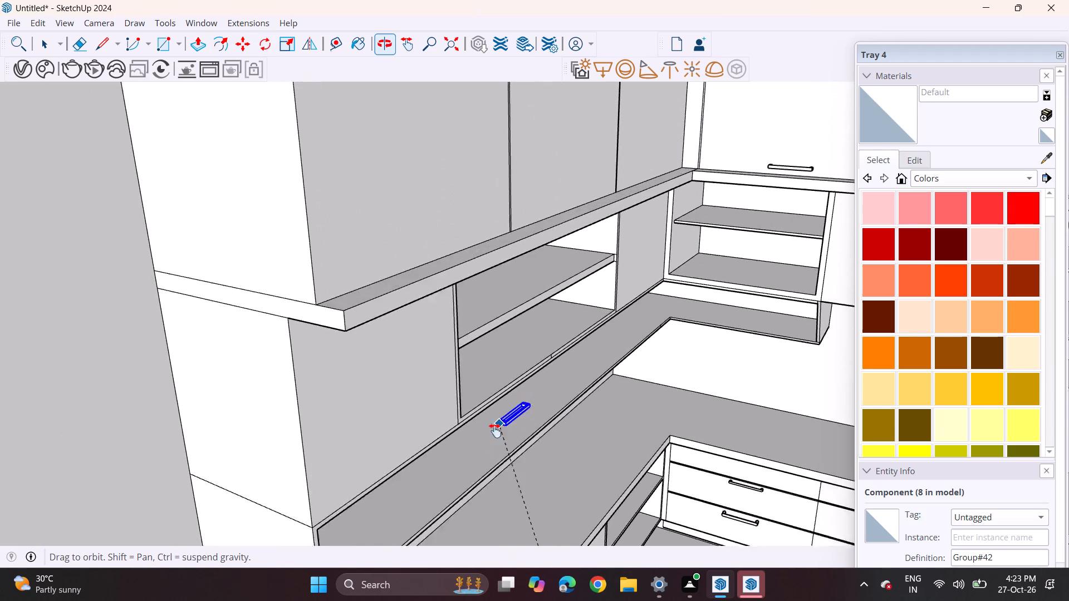
middle_click_drag(495, 431, 482, 474)
middle_click_drag(482, 474, 499, 354, "shift")
middle_click_drag(522, 517, 516, 260)
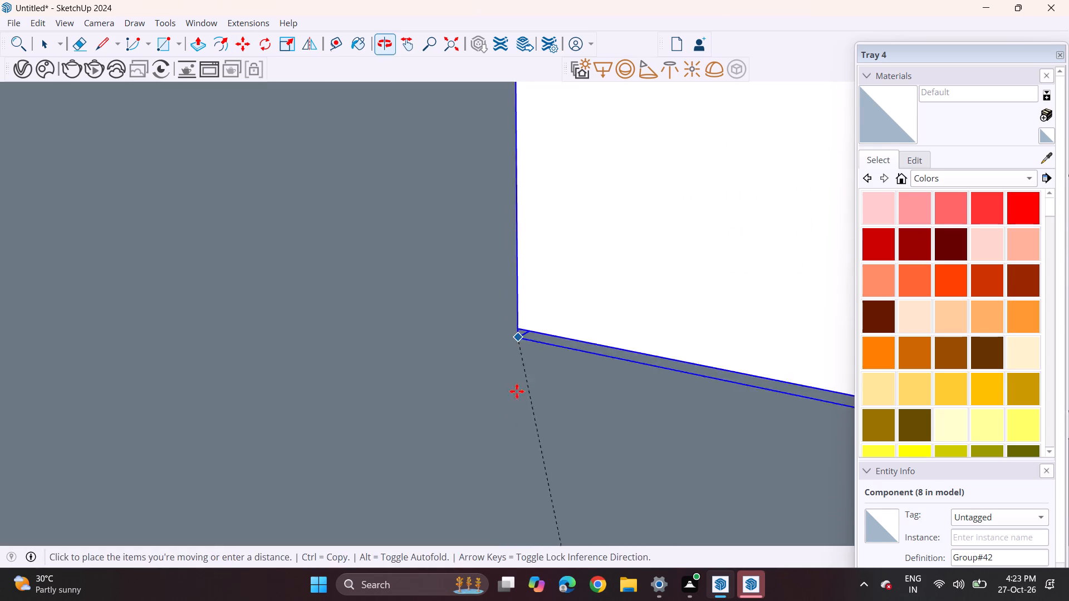
scroll(506, 459, "up", 1)
middle_click_drag(506, 453, 489, 230, "shift")
middle_click_drag(474, 448, 542, 110)
middle_click_drag(461, 366, 467, 221)
middle_click_drag(468, 262, 479, 298)
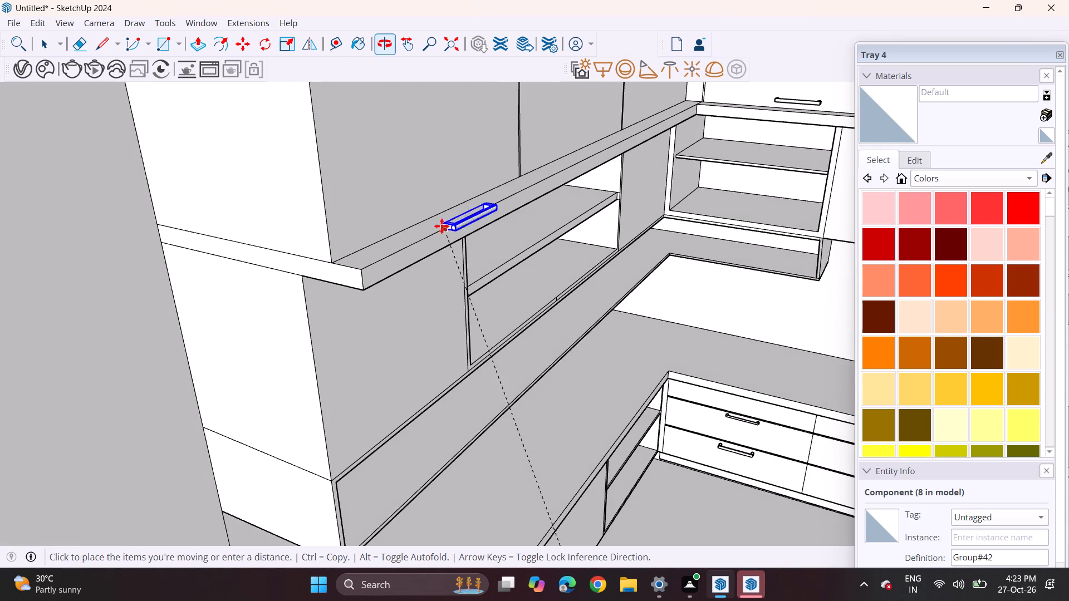
left_click(424, 211)
Copy the side-wall overhead handle horizontally onto the other two overhead doors toward the corner.
left_click(425, 214)
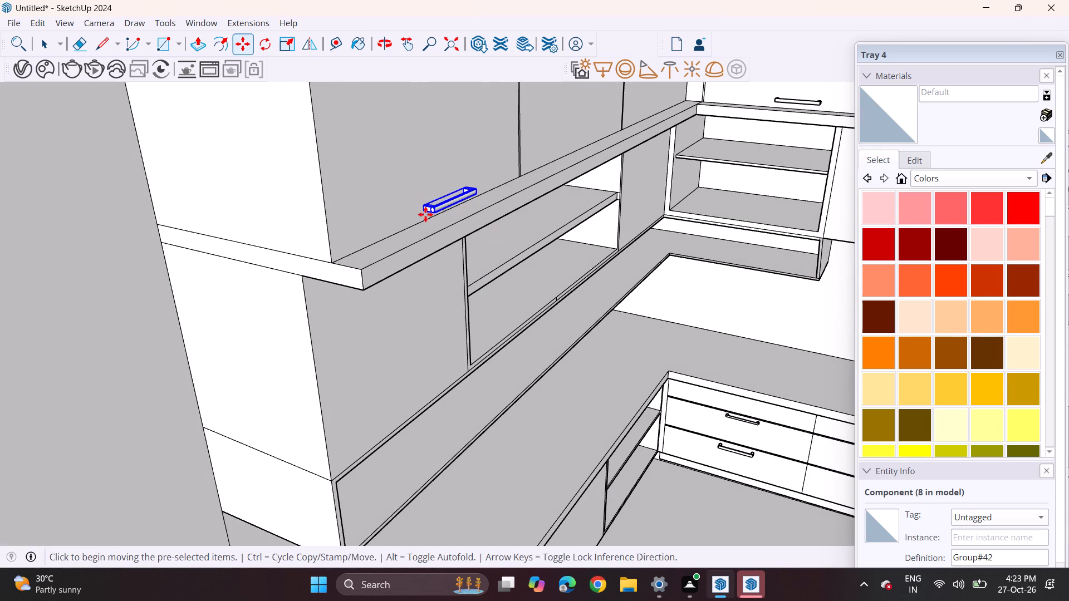
left_click(560, 151)
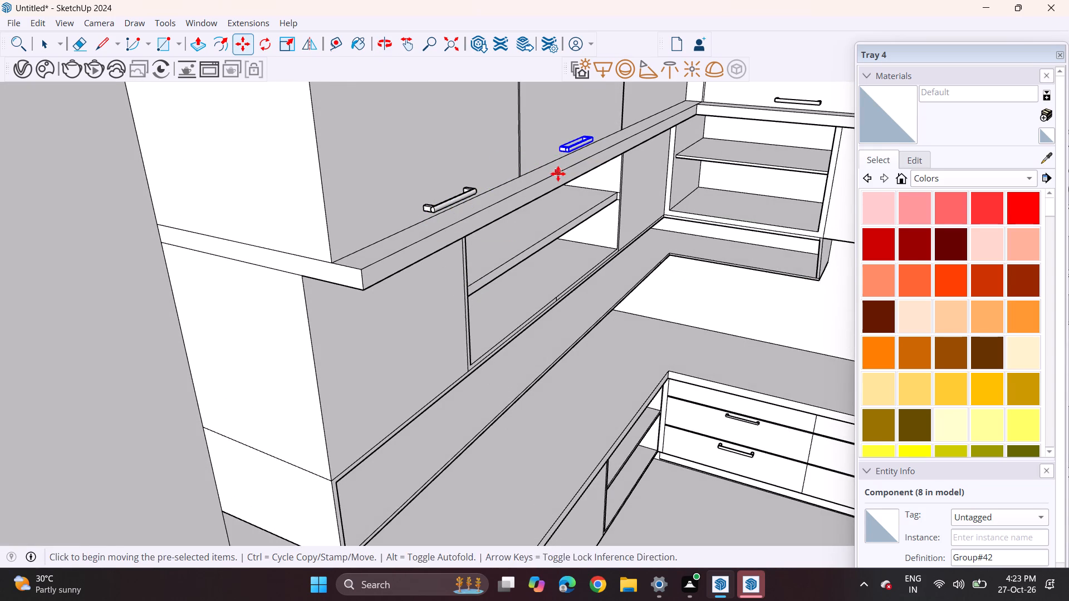
left_click(561, 152, "ctrl")
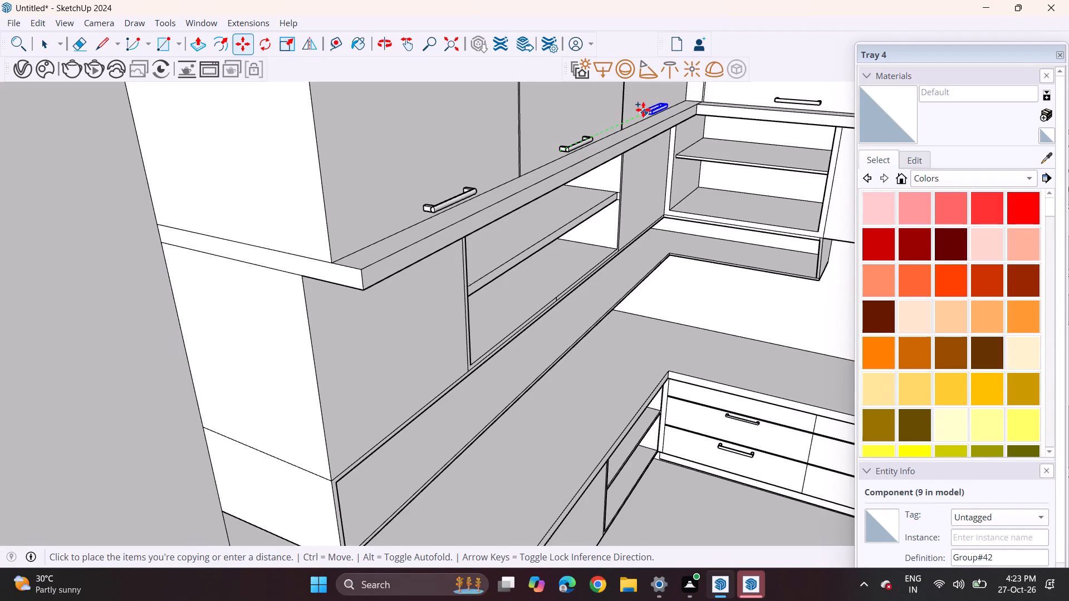
left_click(643, 109)
Copy the front frame face and edges of the back wall's corner shelved niche to the empty space outside the room.
scroll(604, 357, "up", 1)
middle_click_drag(585, 356, 411, 380, "shift")
middle_click_drag(409, 381, 563, 241)
middle_click_drag(575, 235, 465, 309)
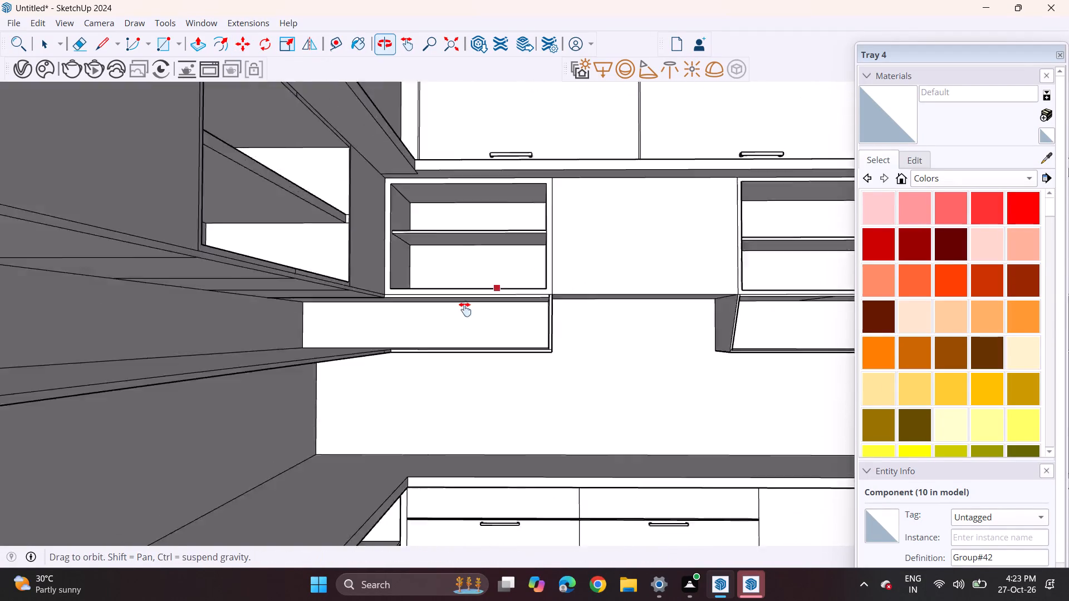
middle_click_drag(465, 309, 349, 377)
scroll(339, 382, "down", 5)
key("space")
key("space")
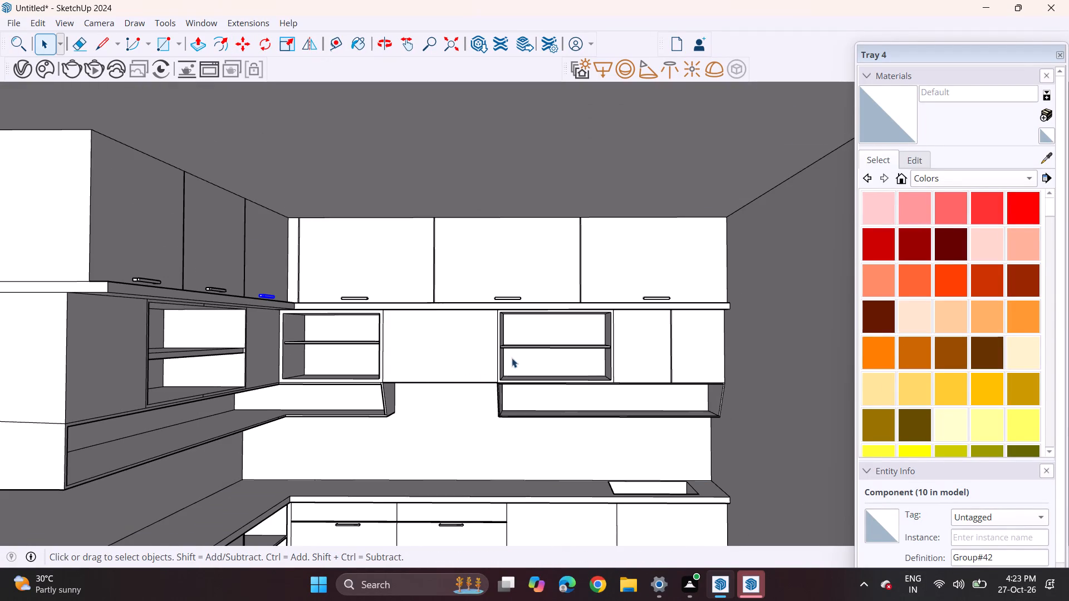
scroll(523, 347, "up", 4)
left_click(294, 295)
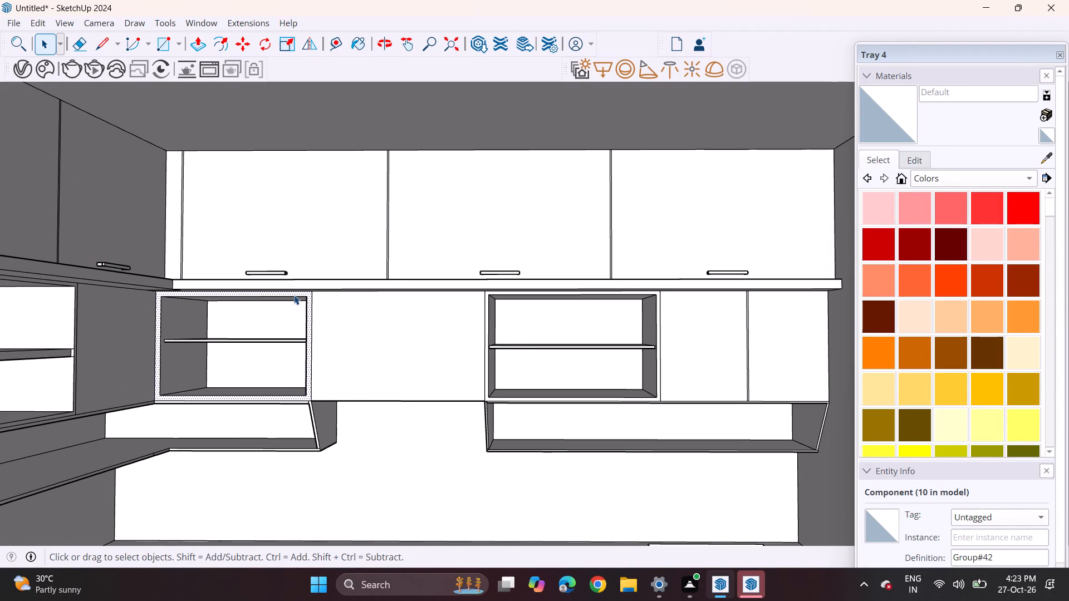
left_click(294, 295)
double_click(294, 295)
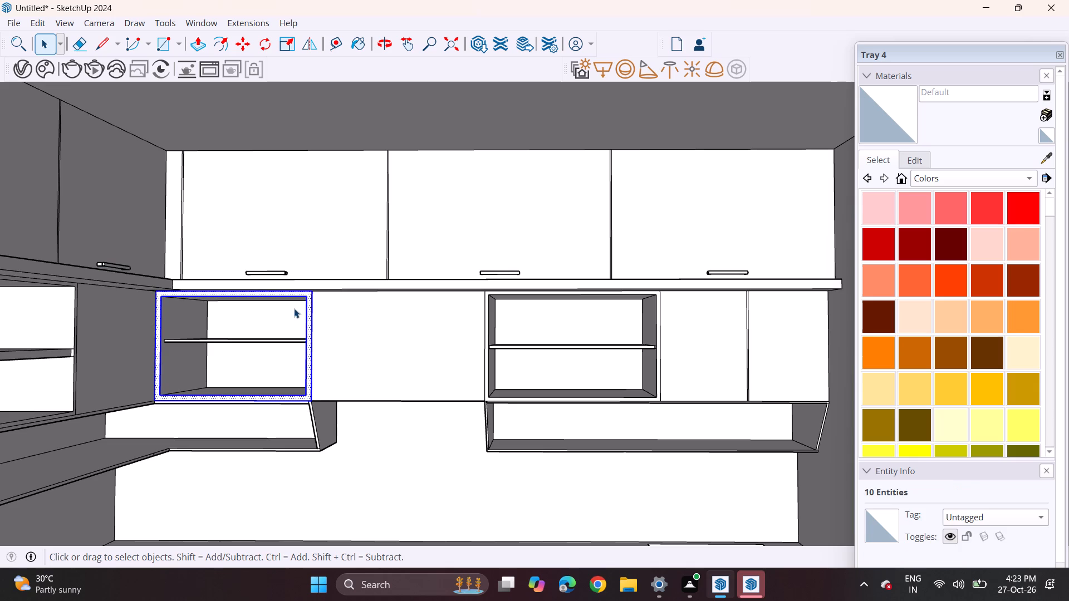
key("m")
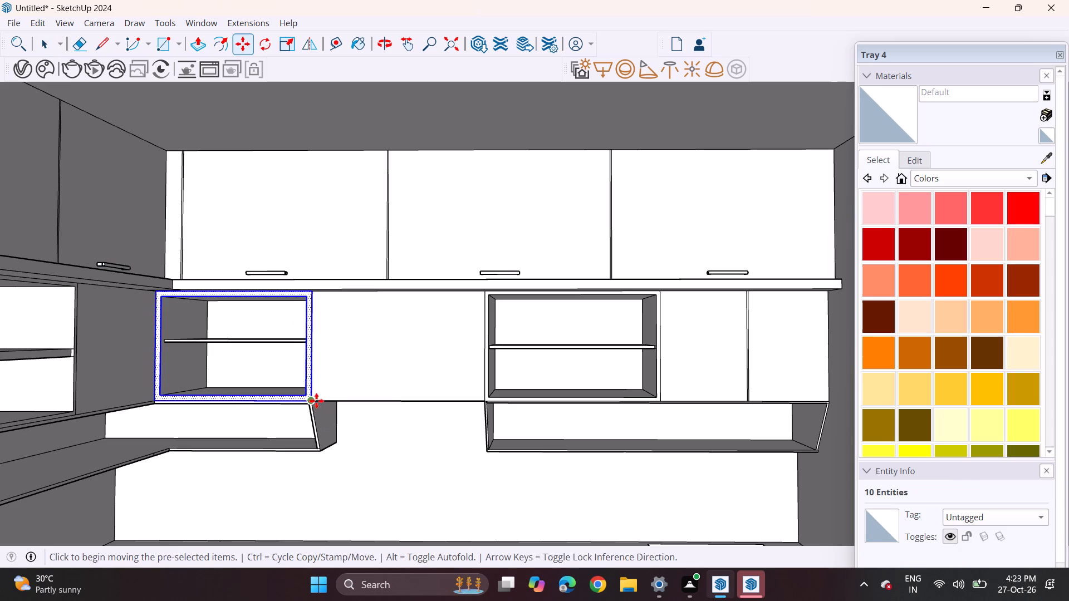
left_click(315, 401)
scroll(316, 401, "down", 5)
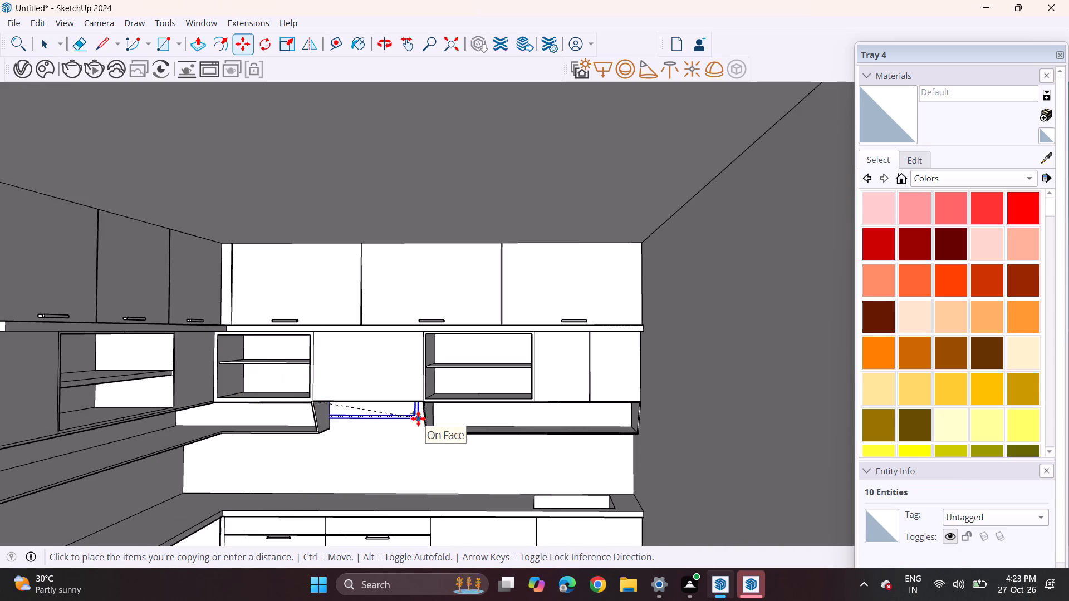
scroll(416, 420, "down", 5)
middle_click_drag(404, 419, 149, 391)
left_click(566, 398)
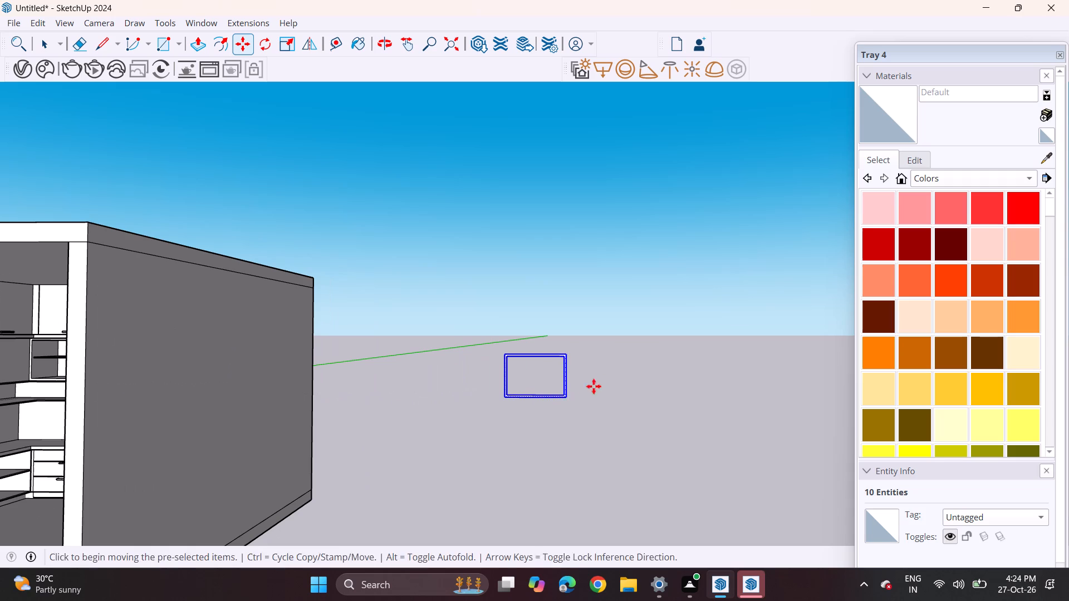
Push/Pull the copied niche frame face into a thin solid frame.
middle_click_drag(584, 384, 520, 385)
left_click(195, 41)
middle_click_drag(764, 467, 641, 521)
scroll(484, 439, "up", 4)
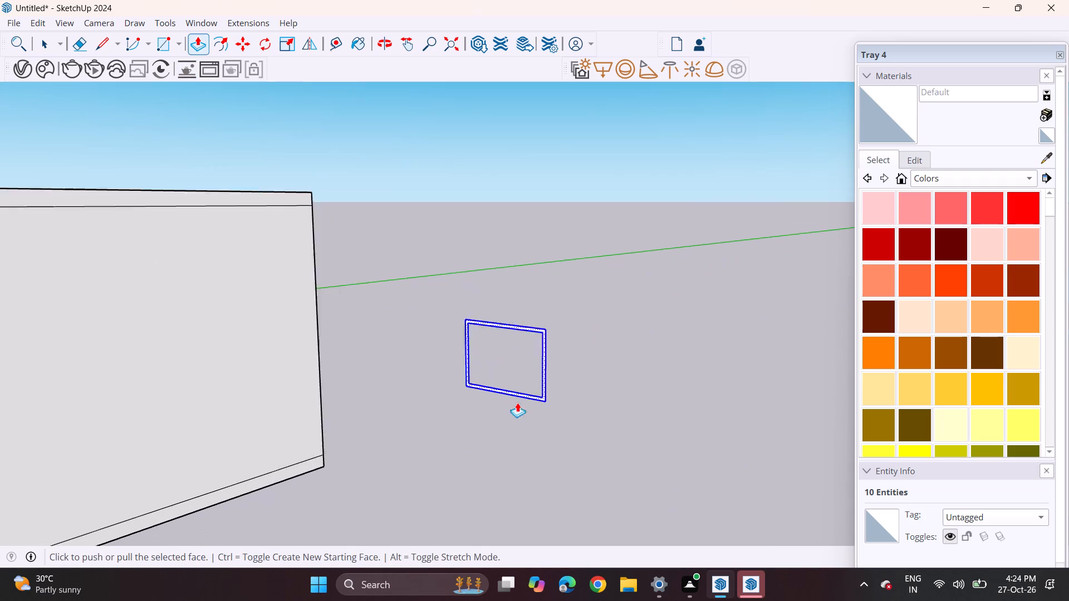
scroll(517, 402, "up", 10)
scroll(547, 403, "down", 5)
scroll(547, 403, "up", 1)
key("Escape")
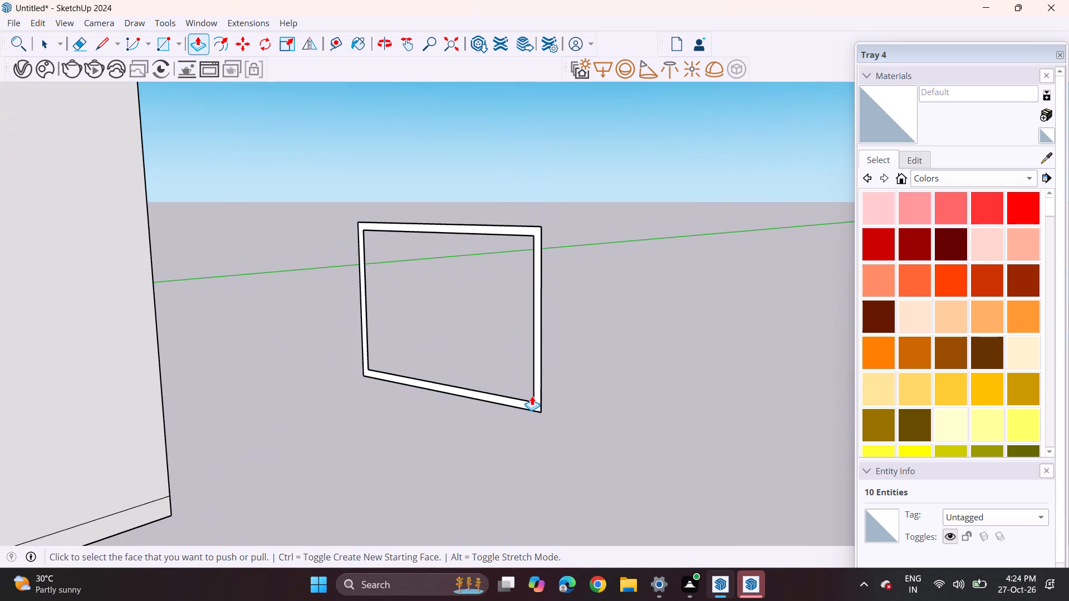
scroll(532, 396, "up", 3)
left_click(587, 455)
left_click(504, 504)
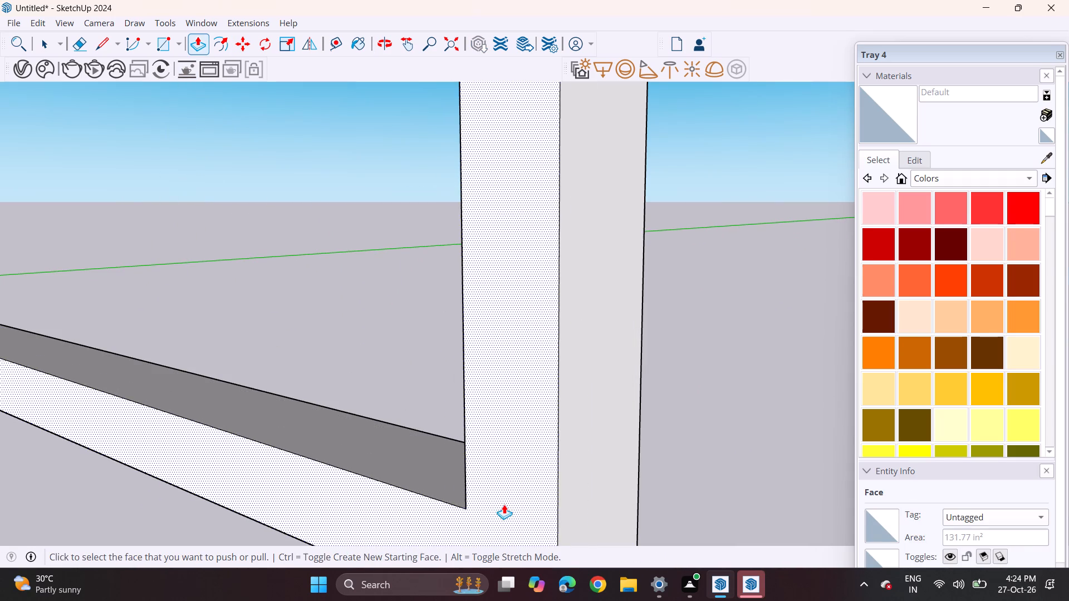
Draw a rectangle filling the frame's opening at mid-depth, between diagonally opposite inner corners.
scroll(422, 483, "down", 5)
scroll(413, 472, "up", 1)
scroll(413, 472, "down", 3)
scroll(413, 472, "up", 1)
scroll(411, 472, "down", 18)
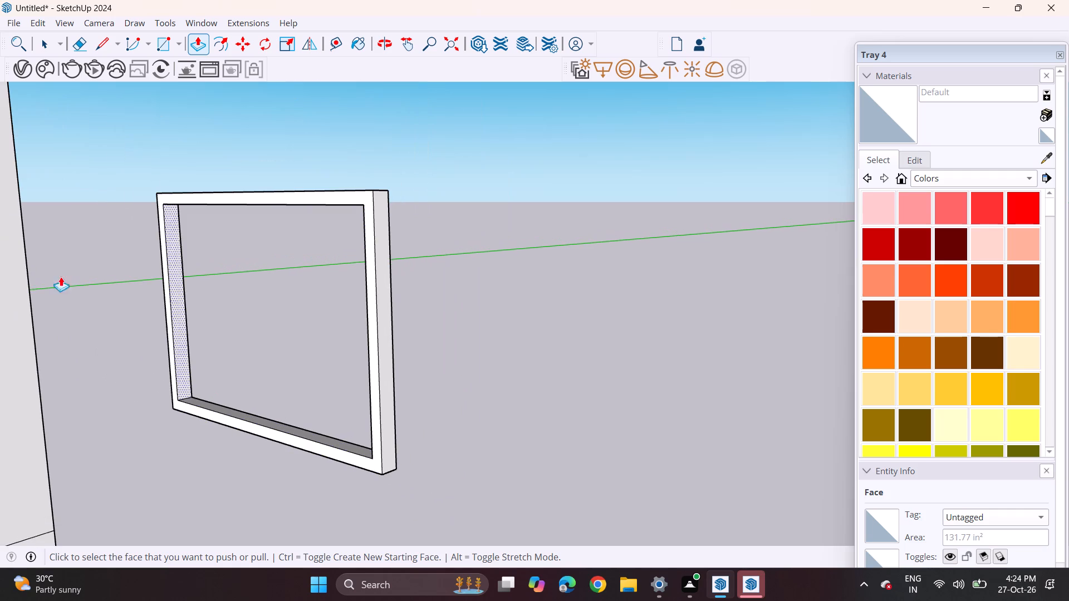
left_click(154, 43)
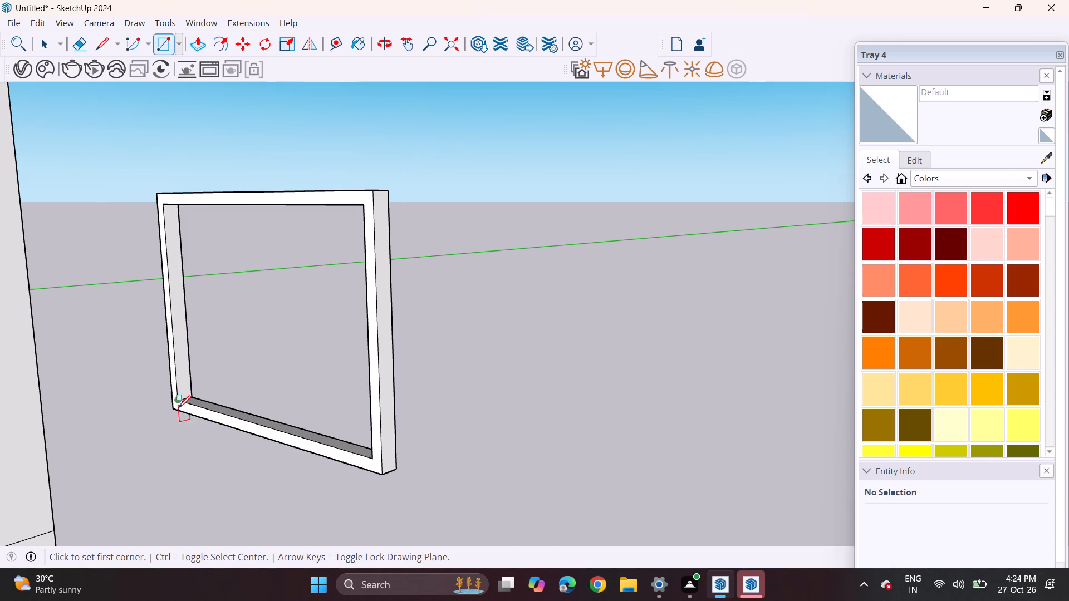
scroll(186, 400, "up", 7)
left_click(184, 400)
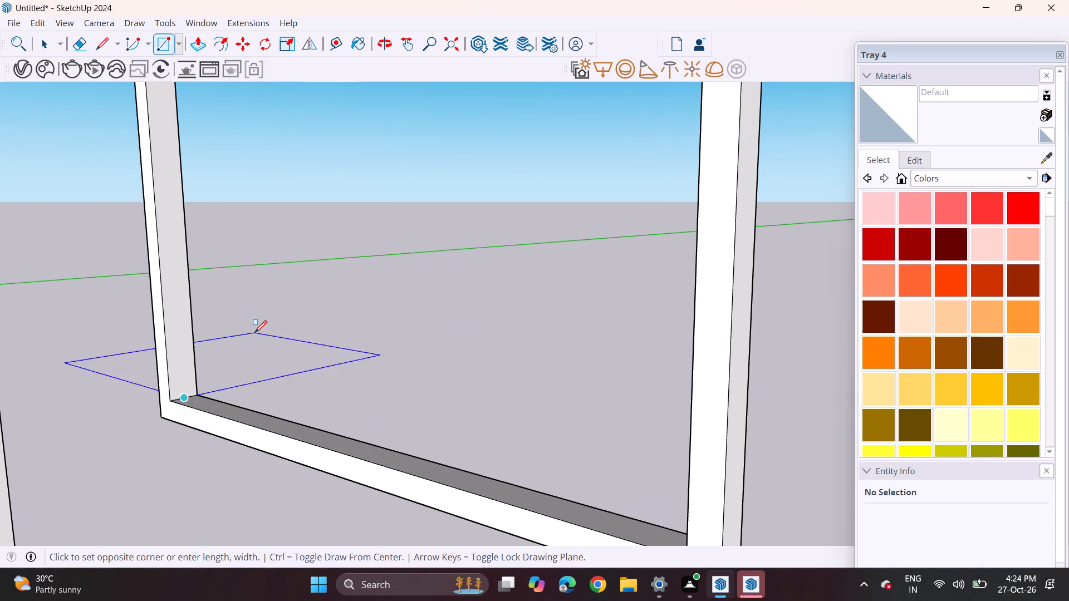
scroll(254, 333, "down", 2)
scroll(254, 333, "up", 1)
scroll(254, 333, "down", 1)
middle_click_drag(239, 334, 495, 318, "shift")
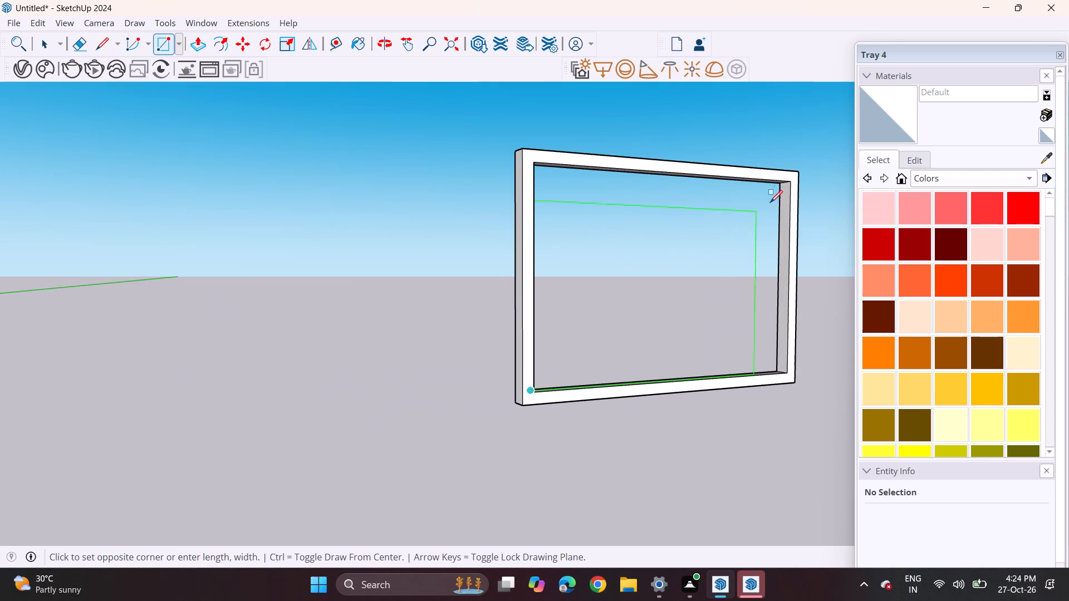
scroll(786, 186, "up", 9)
middle_click_drag(779, 178, 772, 113)
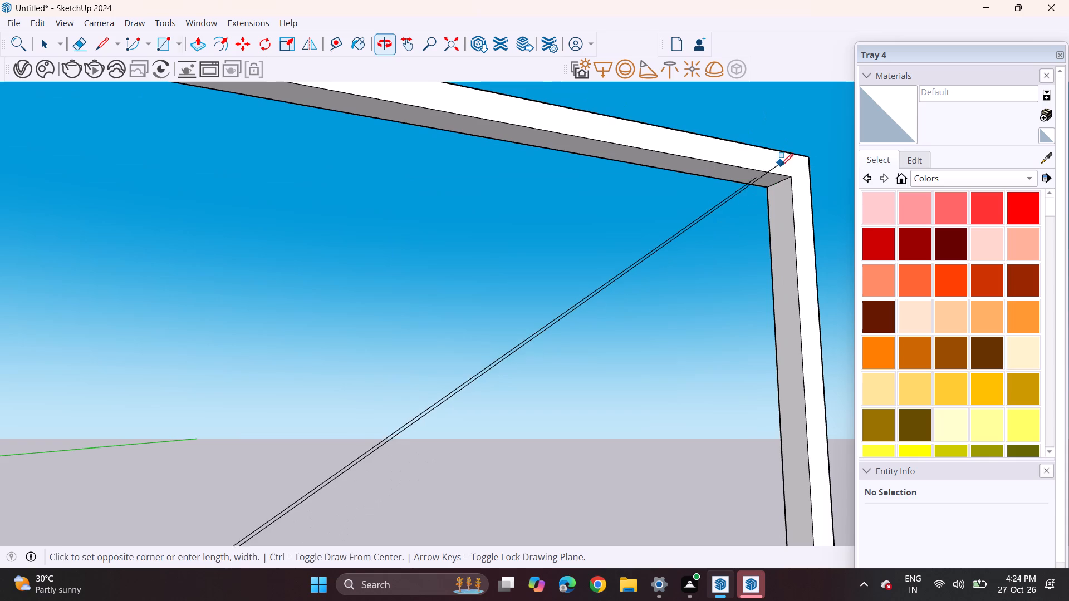
left_click(776, 183)
scroll(668, 225, "down", 3)
scroll(656, 235, "up", 1)
scroll(648, 243, "down", 4)
middle_click_drag(528, 301, 507, 309)
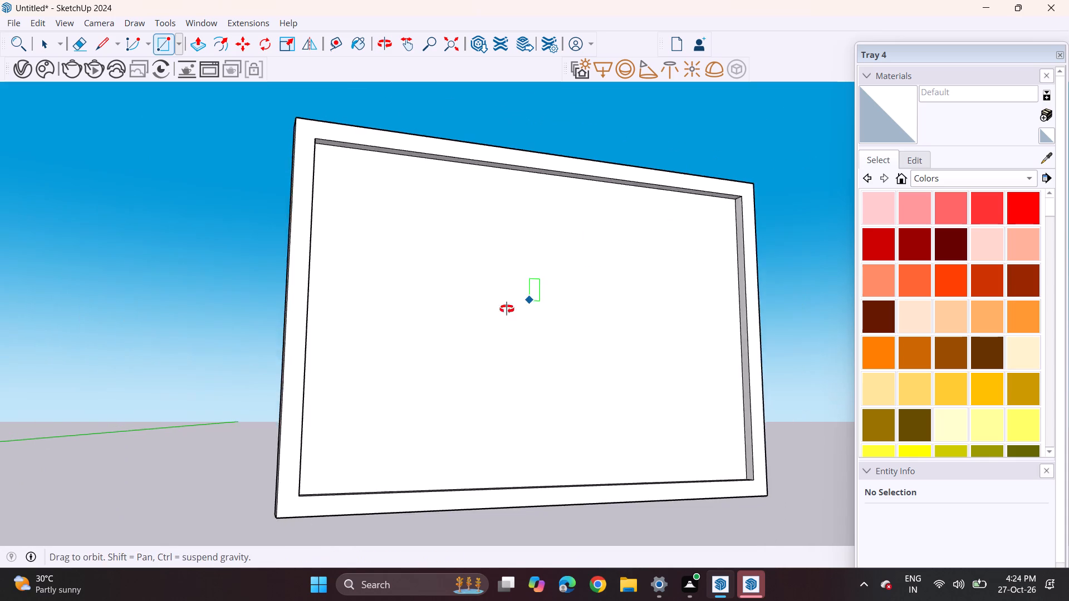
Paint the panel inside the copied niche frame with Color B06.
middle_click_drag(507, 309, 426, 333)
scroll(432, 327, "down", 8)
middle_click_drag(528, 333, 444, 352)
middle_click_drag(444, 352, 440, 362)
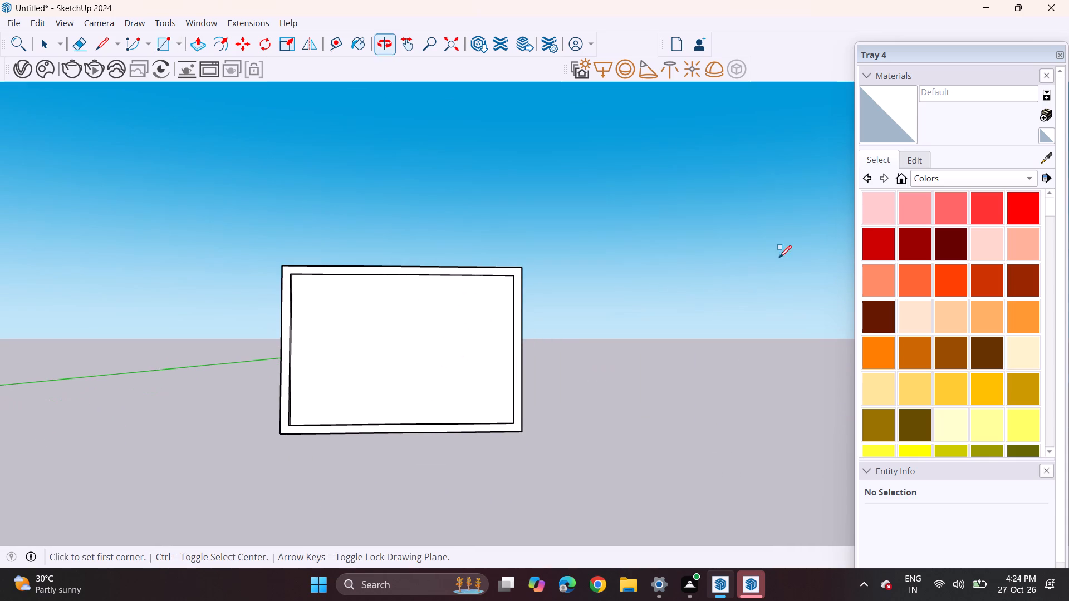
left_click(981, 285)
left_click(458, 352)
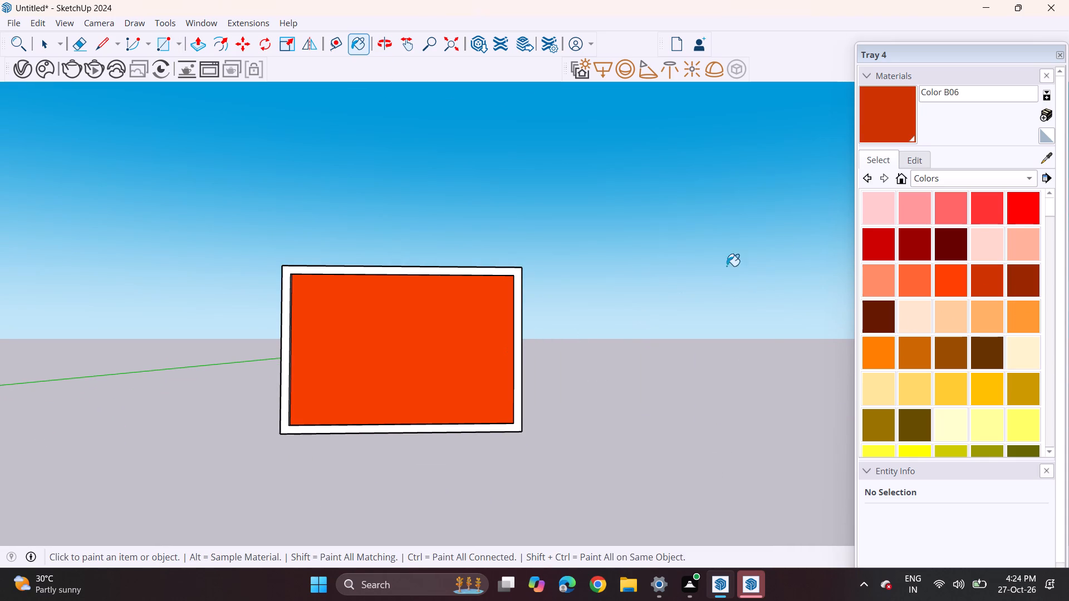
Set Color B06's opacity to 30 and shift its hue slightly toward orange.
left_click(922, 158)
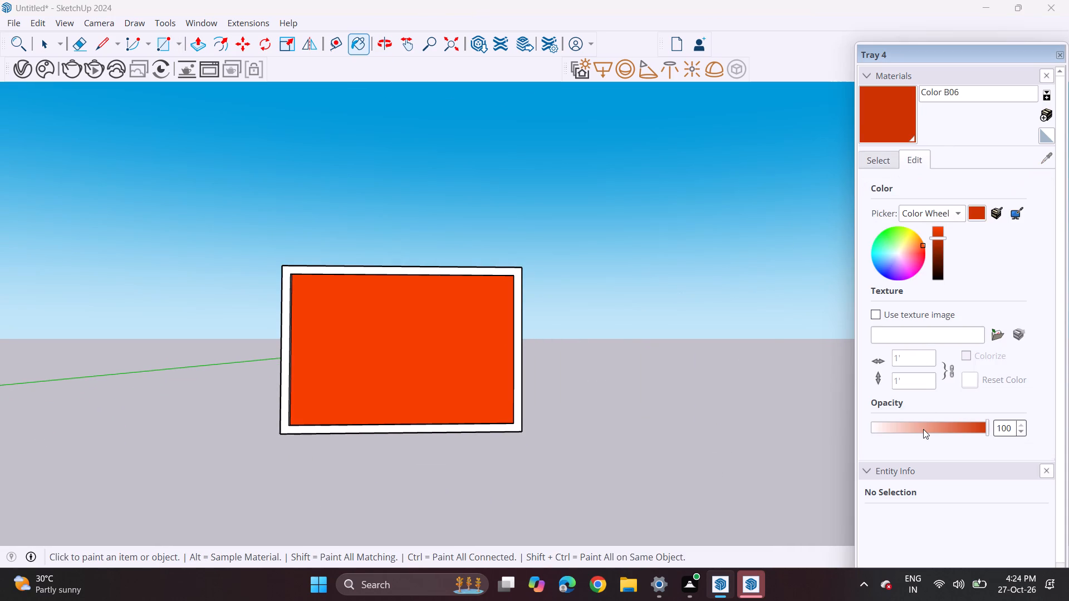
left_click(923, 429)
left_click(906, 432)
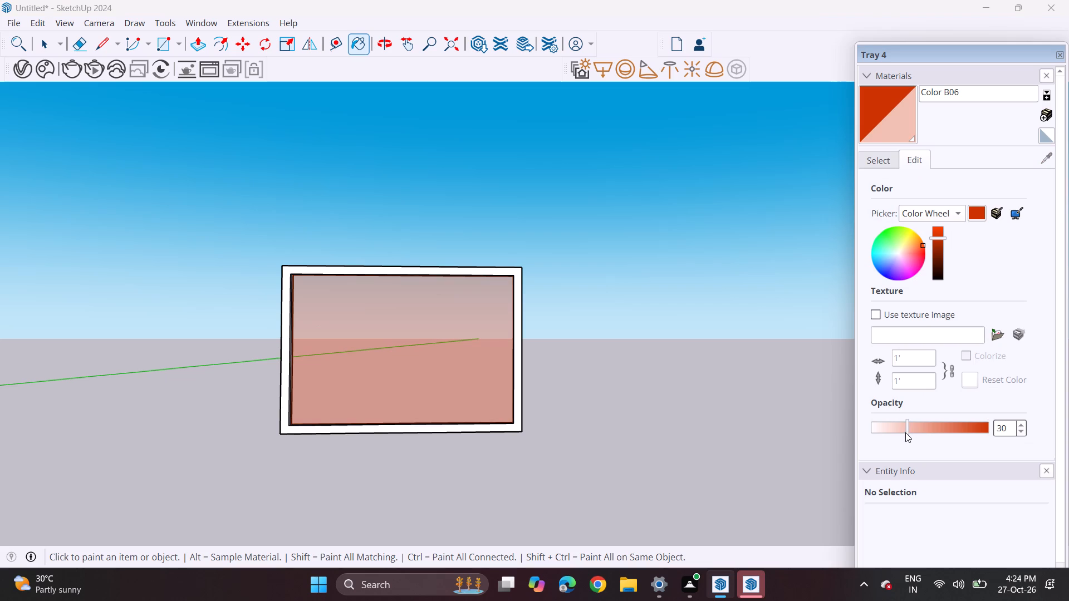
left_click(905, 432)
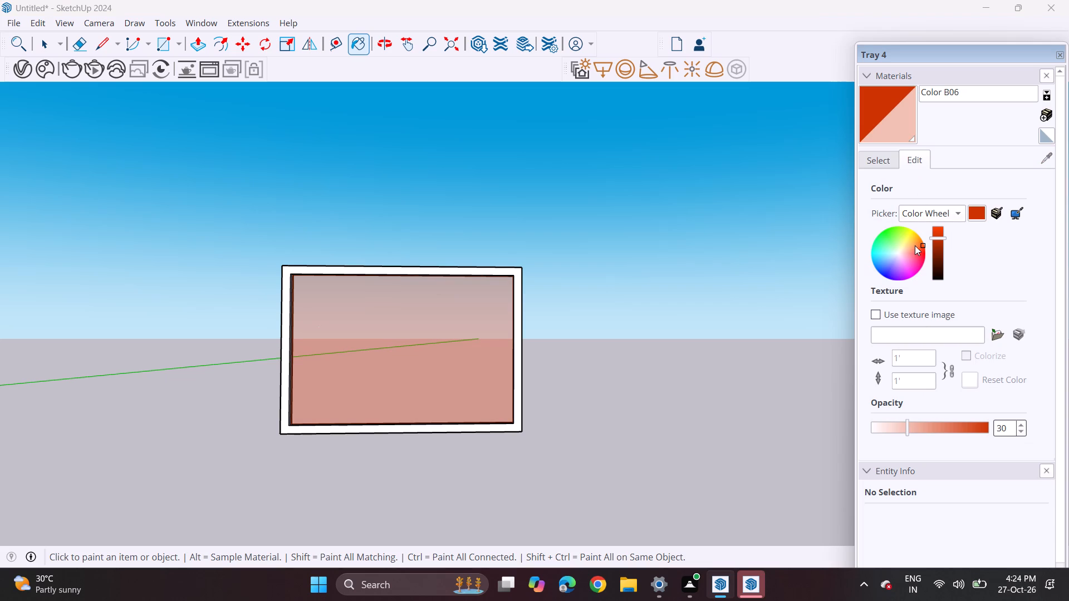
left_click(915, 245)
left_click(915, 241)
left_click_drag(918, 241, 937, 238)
Repaint the panel inside the frame with Color C07 and set that material's opacity to 56.
left_click(887, 160)
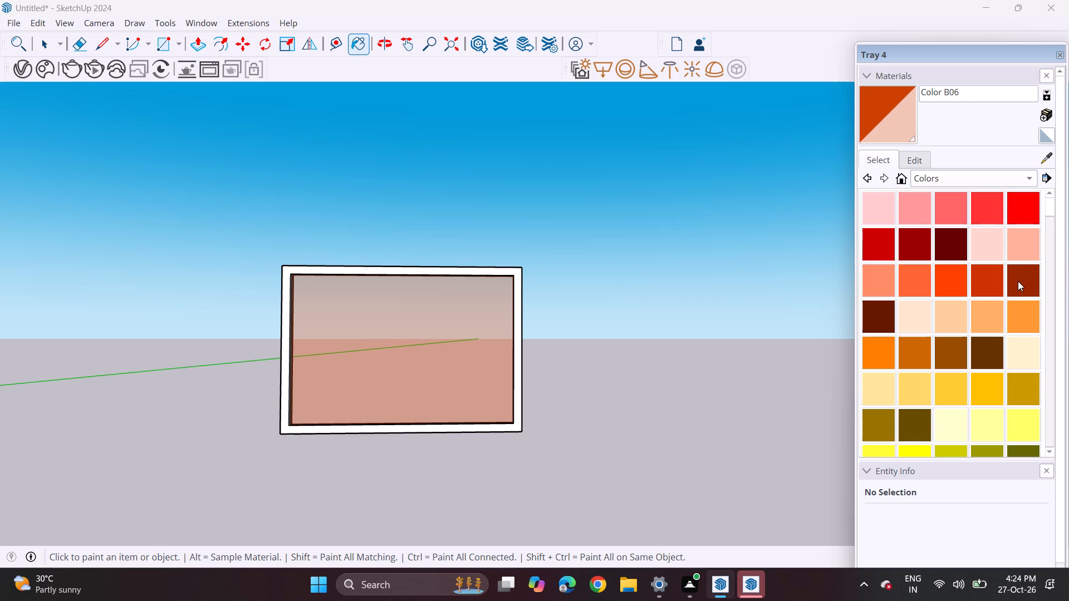
left_click(954, 358)
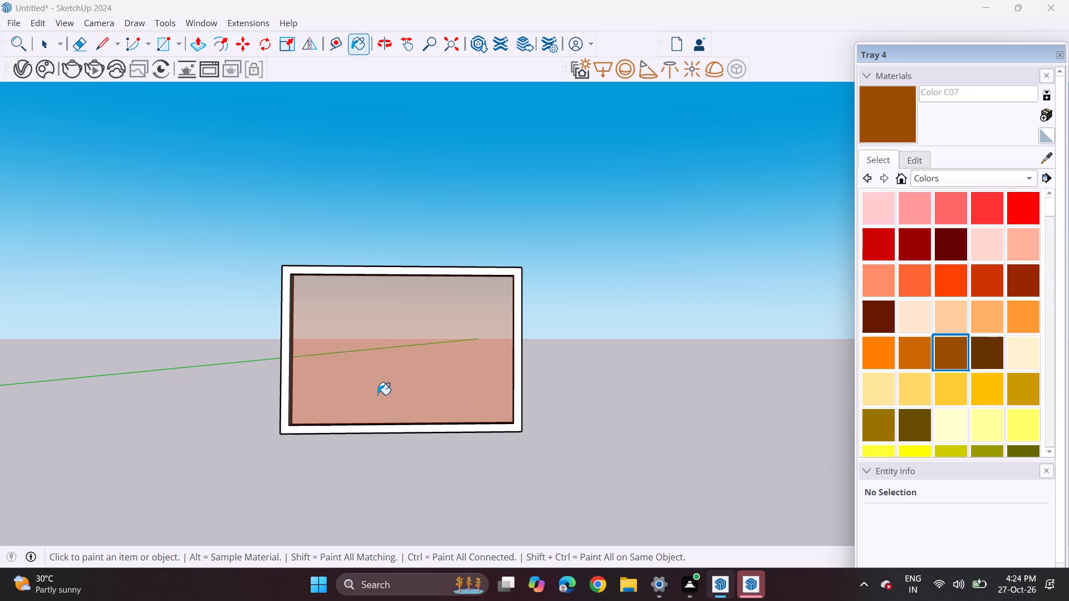
left_click(377, 395)
left_click(918, 154)
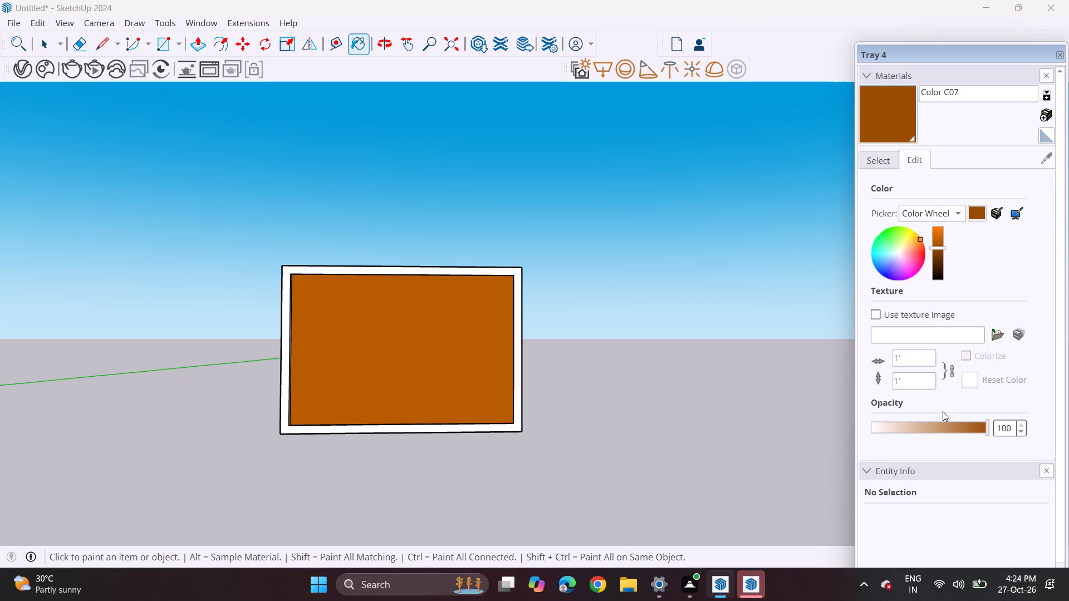
left_click(936, 427)
left_click(933, 427)
left_click(920, 425)
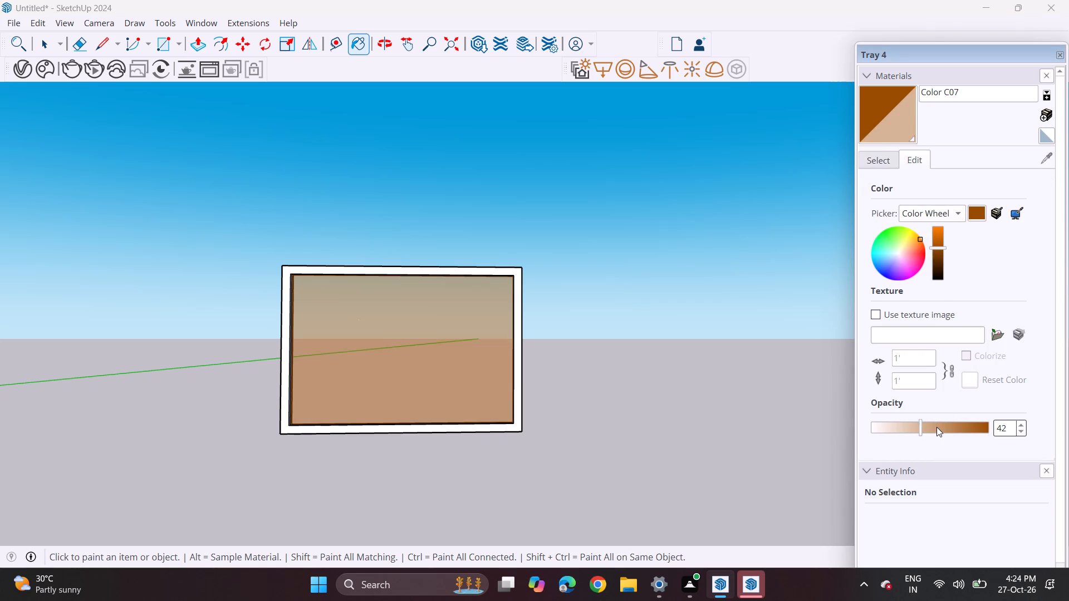
left_click(936, 427)
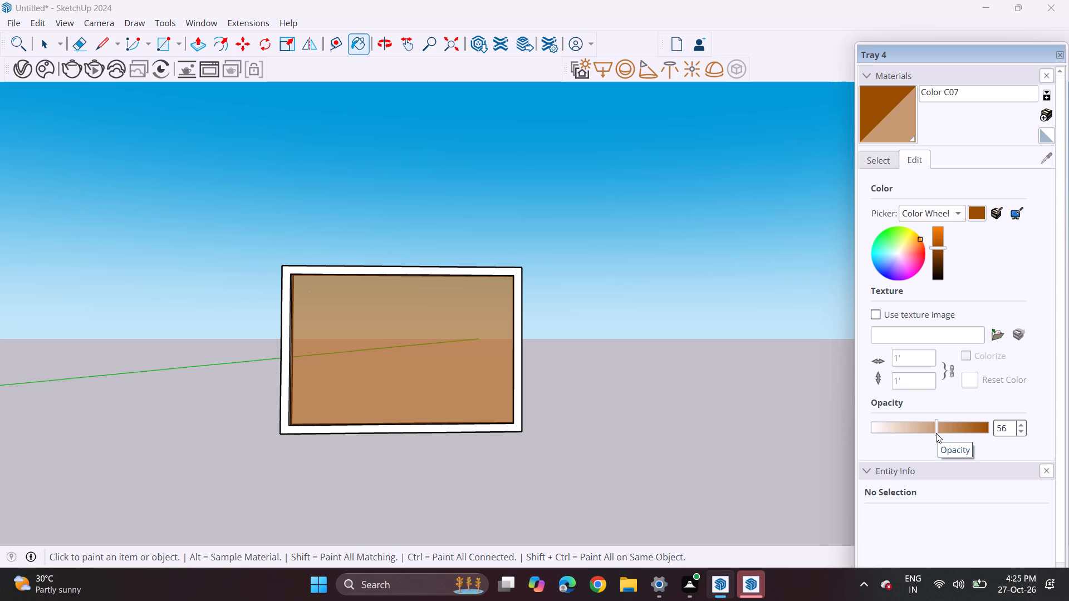
Set Color C07's opacity to 27 for a more transparent panel.
scroll(913, 439, "down", 3)
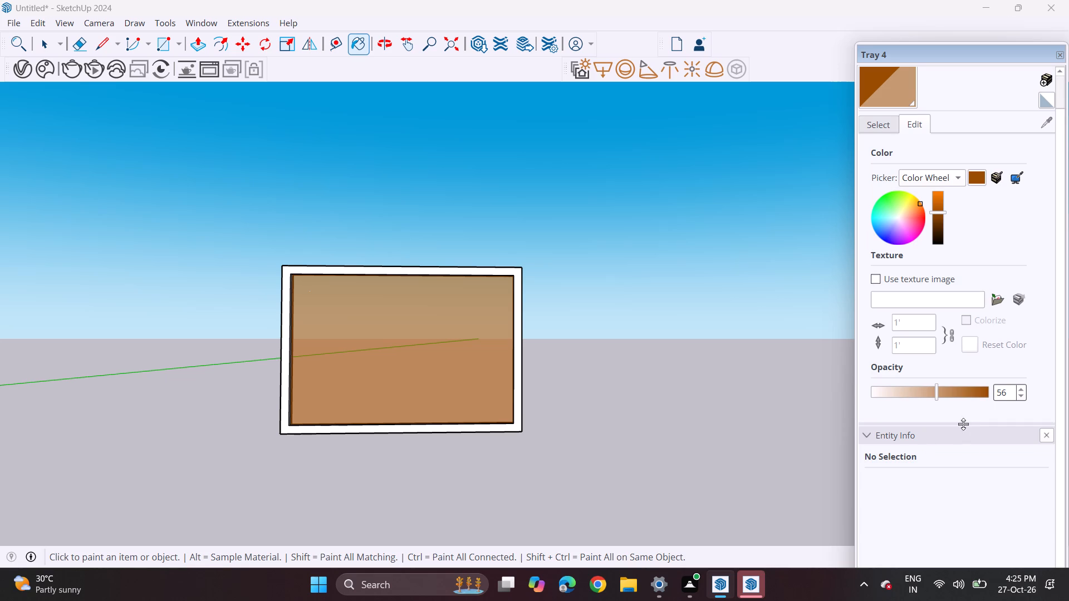
scroll(371, 415, "down", 4)
scroll(379, 410, "up", 1)
scroll(381, 410, "down", 10)
scroll(386, 425, "up", 1)
scroll(386, 425, "down", 1)
middle_click_drag(393, 423, 458, 426, "shift")
scroll(485, 378, "up", 4)
key("space")
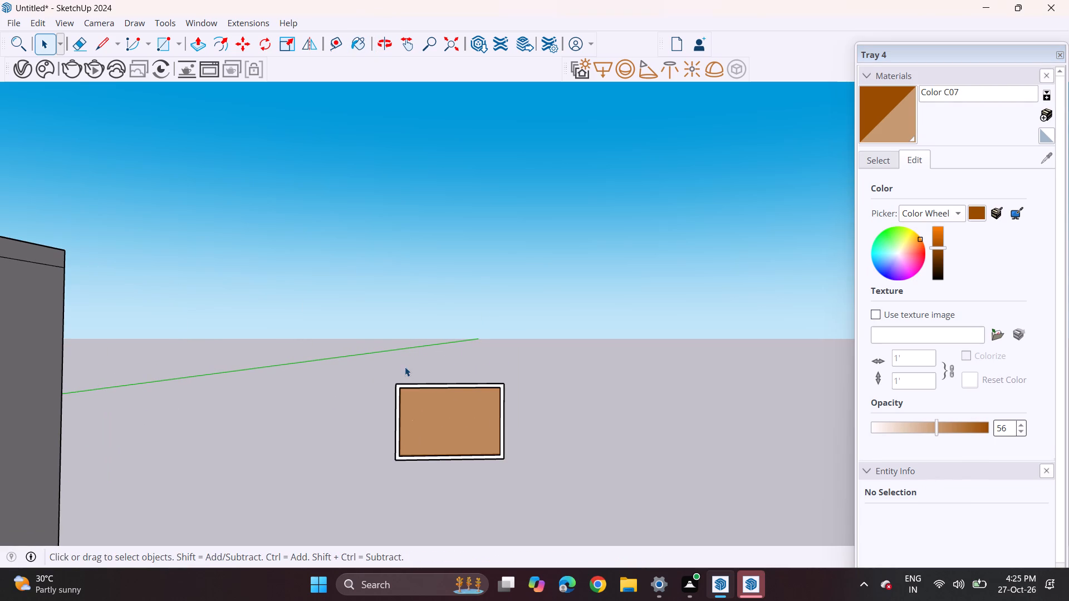
left_click(916, 429)
left_click(910, 428)
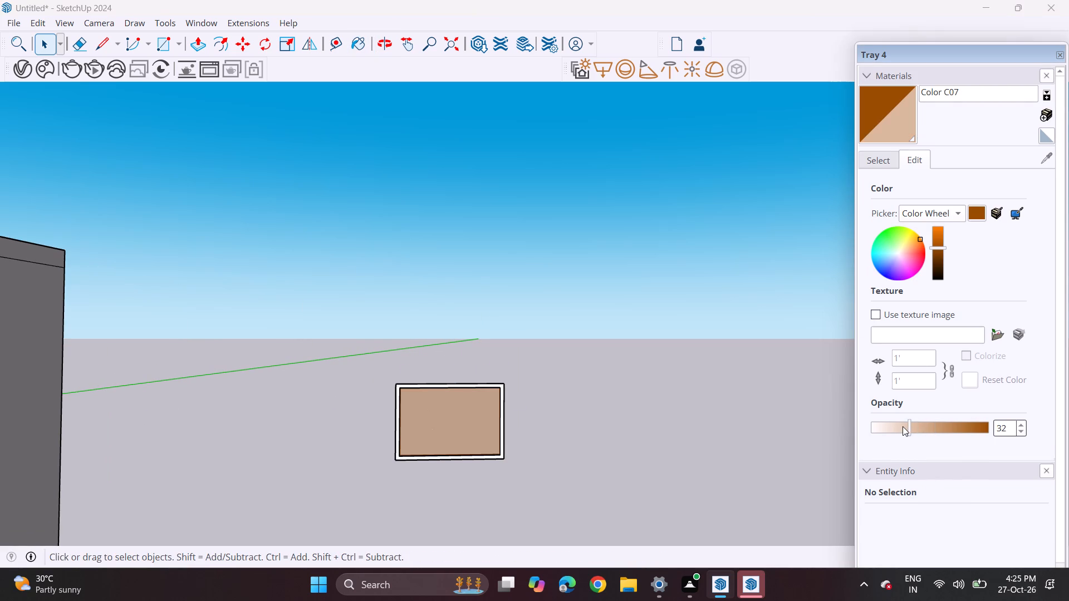
left_click(903, 426)
Make the complete door, solid frame and tinted panel together, into one group.
left_click_drag(354, 361, 585, 481)
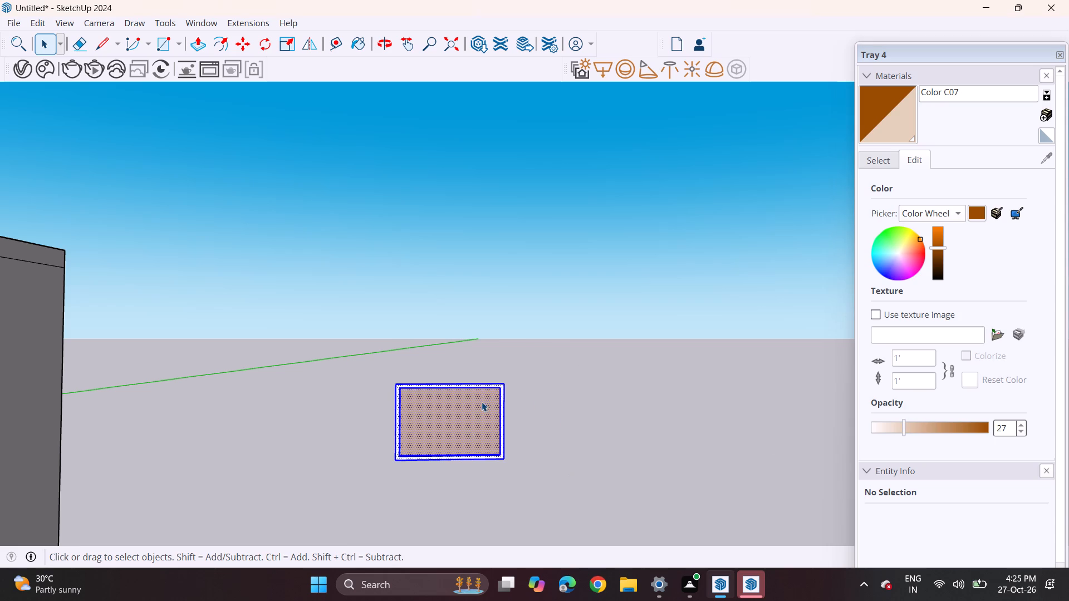
right_click(482, 402)
left_click(516, 237)
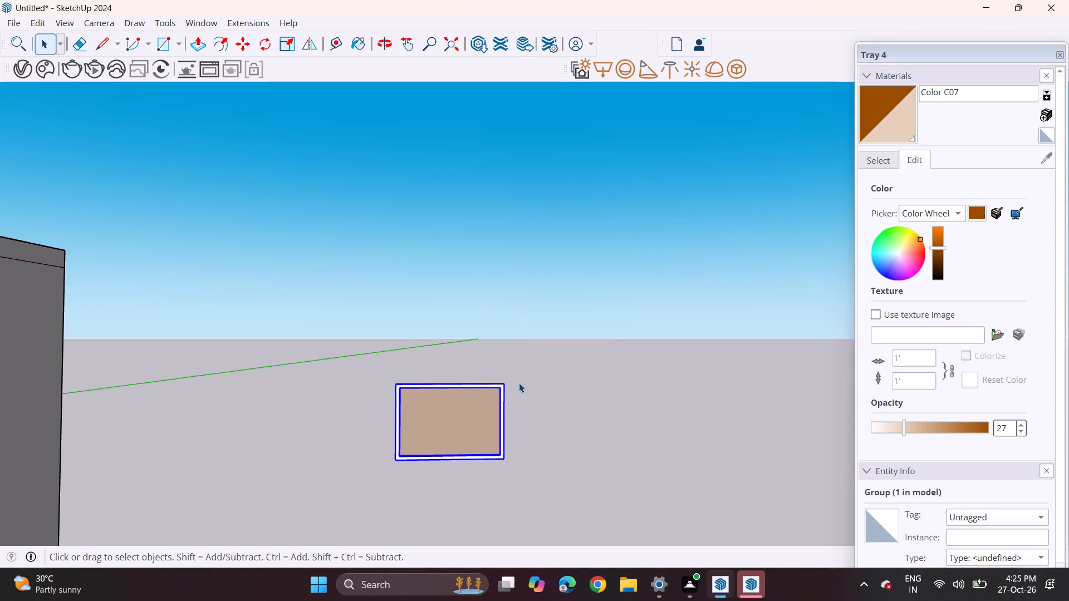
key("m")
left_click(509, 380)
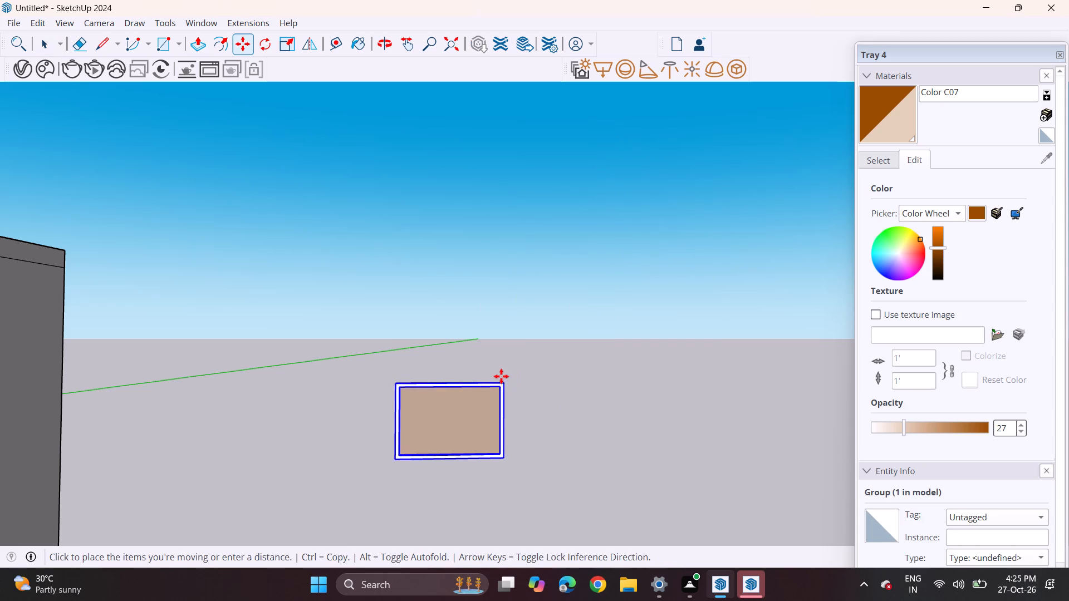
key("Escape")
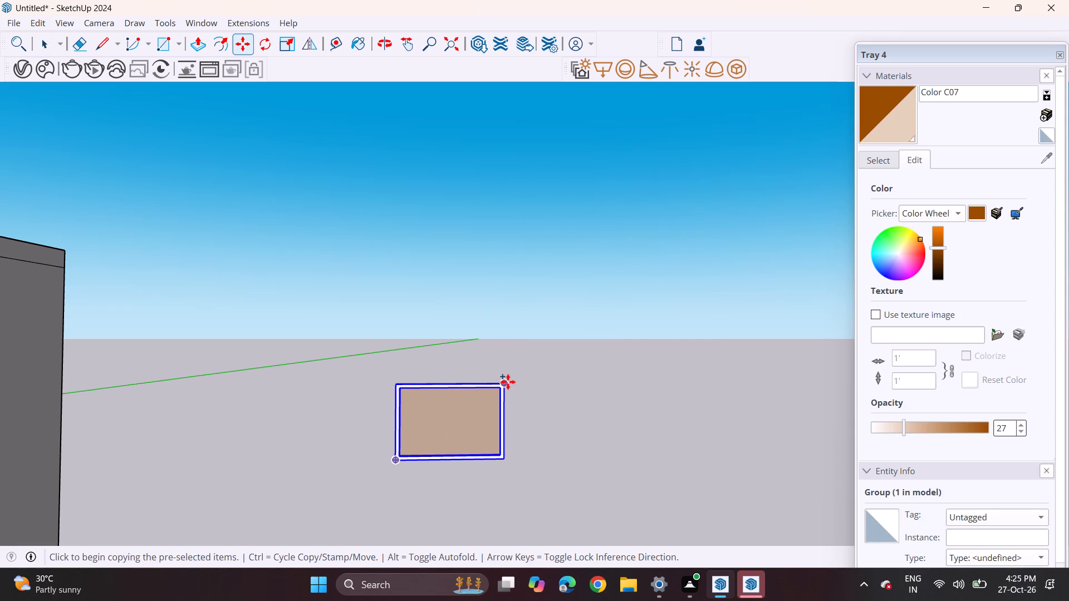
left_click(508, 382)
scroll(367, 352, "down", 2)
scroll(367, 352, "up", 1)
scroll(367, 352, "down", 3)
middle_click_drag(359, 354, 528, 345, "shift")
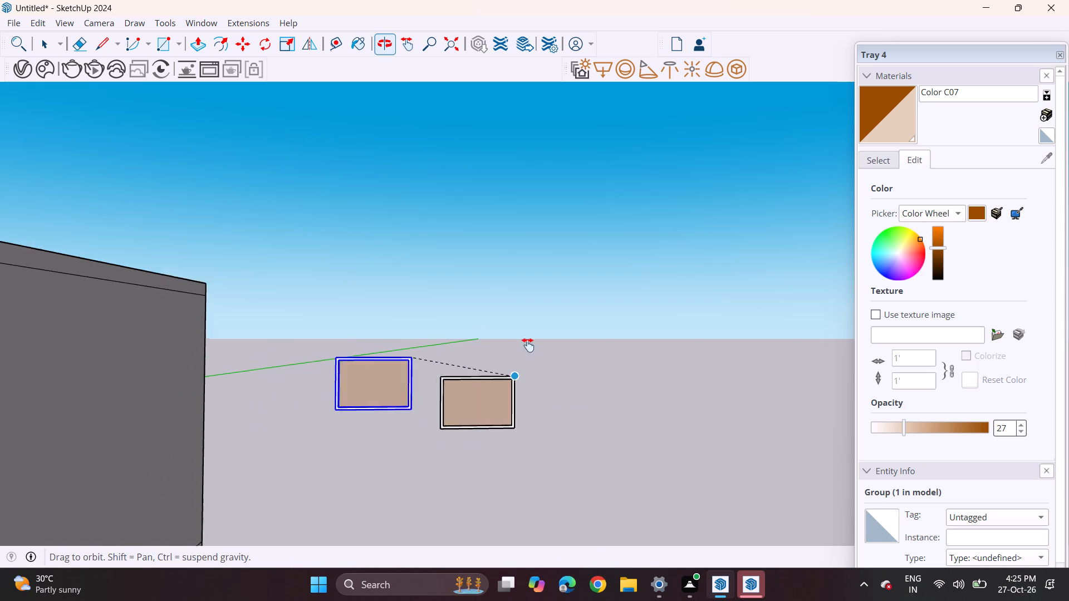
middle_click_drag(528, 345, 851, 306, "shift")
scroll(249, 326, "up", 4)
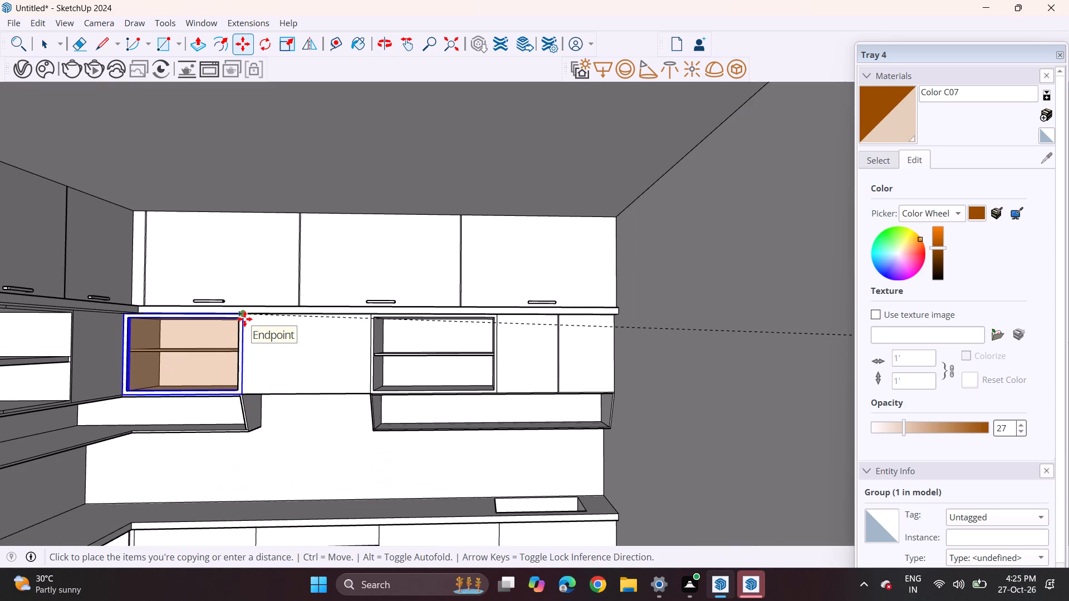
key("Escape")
Copy the front frame face and edges of the back wall's other shelved niche outside the room, beside the grouped door.
scroll(321, 347, "down", 4)
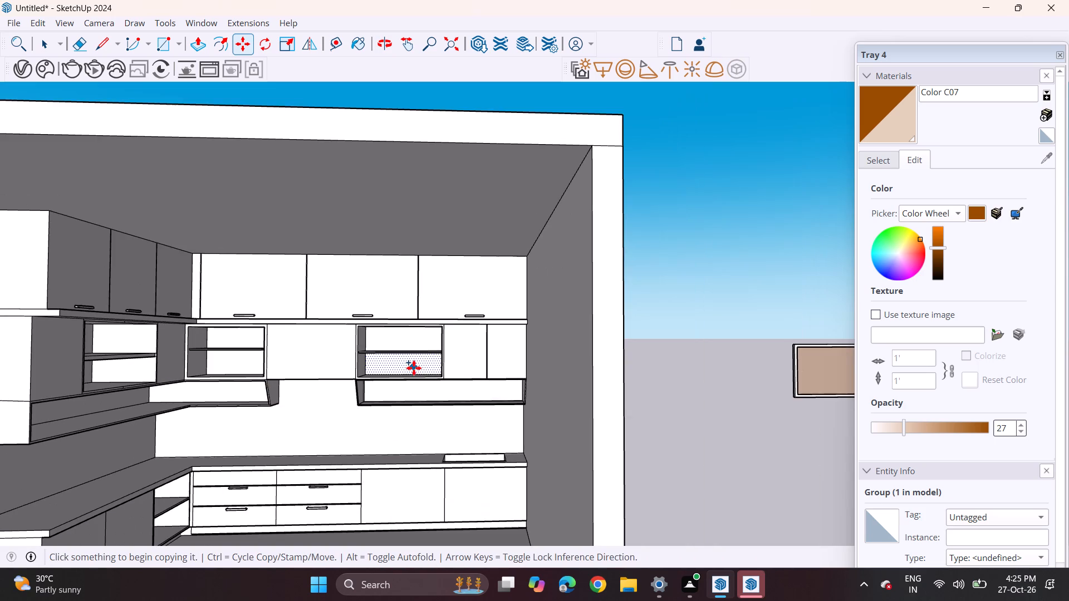
scroll(414, 368, "up", 5)
key("space")
scroll(458, 359, "up", 9)
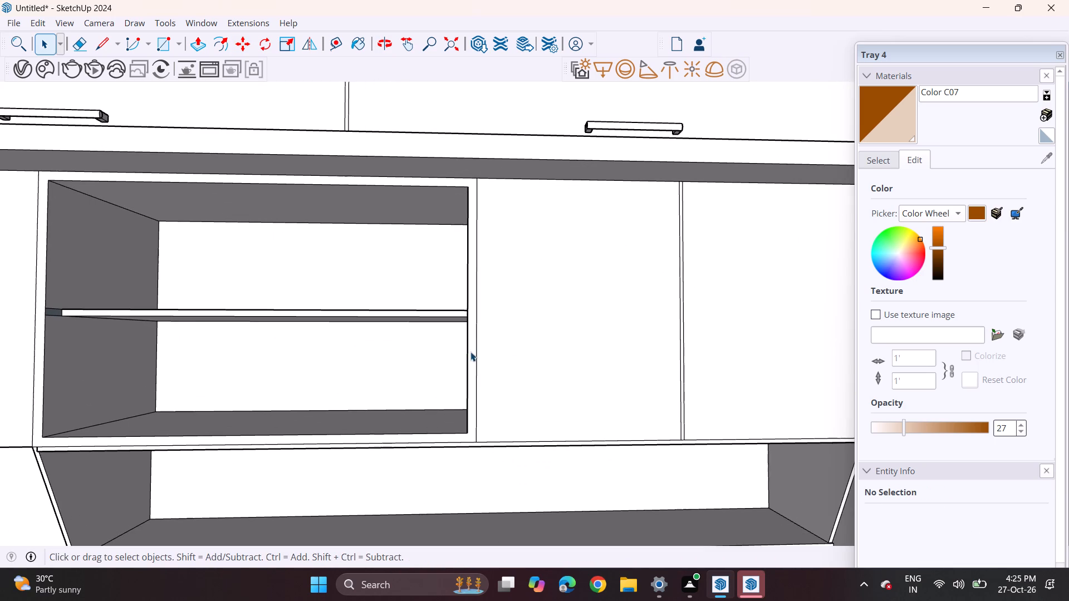
double_click(470, 352)
scroll(469, 249, "down", 4)
key("m")
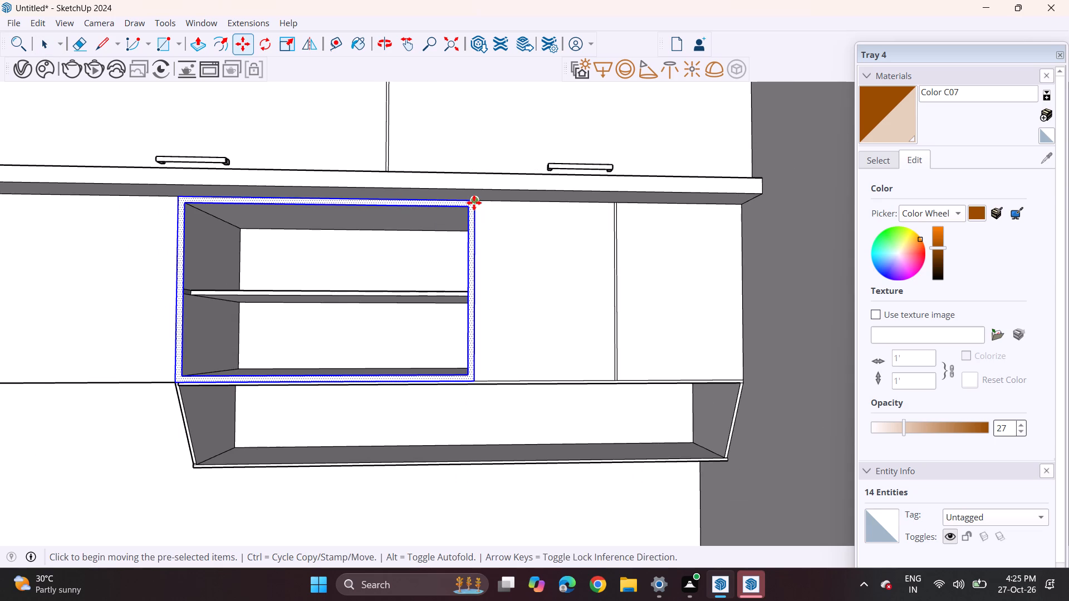
left_click(480, 198)
scroll(478, 200, "down", 8)
scroll(475, 209, "up", 1)
scroll(475, 212, "down", 4)
middle_click_drag(477, 219, 381, 272, "shift")
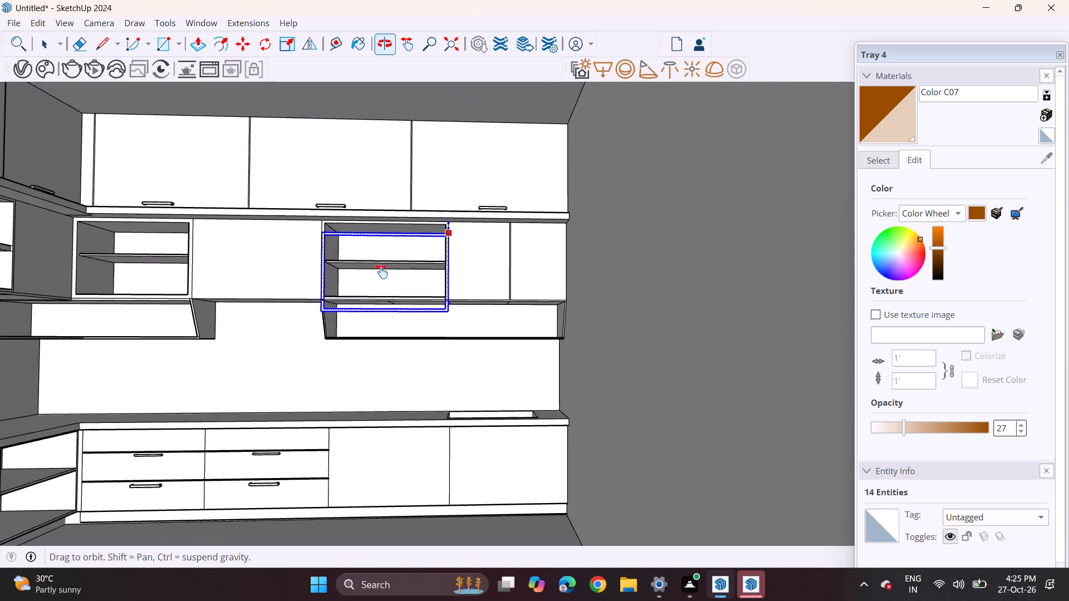
middle_click_drag(381, 272, 110, 334, "shift")
scroll(133, 336, "up", 1)
middle_click_drag(686, 327, 271, 359, "shift")
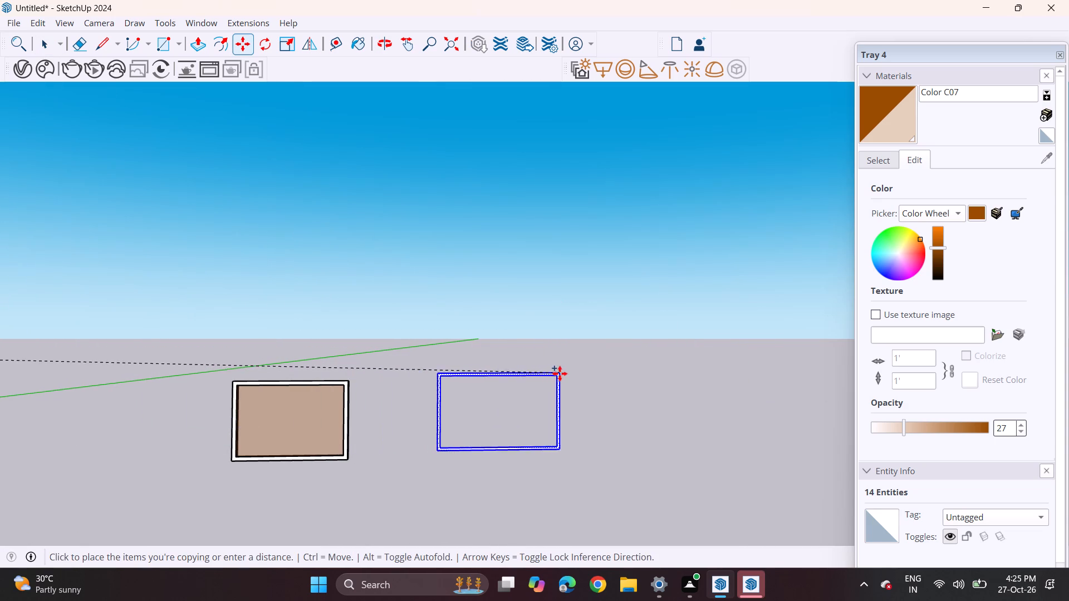
left_click(593, 346)
Push/Pull the second copied niche frame face into a thin solid frame.
scroll(572, 382, "up", 3)
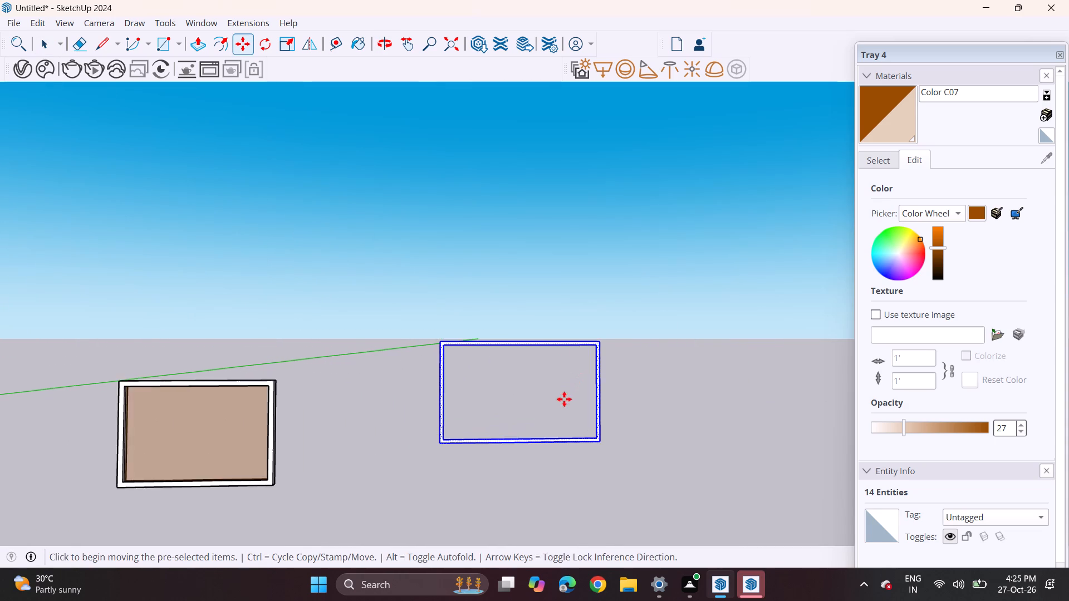
middle_click_drag(555, 399, 345, 427)
scroll(282, 364, "up", 1)
left_click(200, 45)
scroll(519, 247, "up", 1)
middle_click_drag(519, 250, 505, 316)
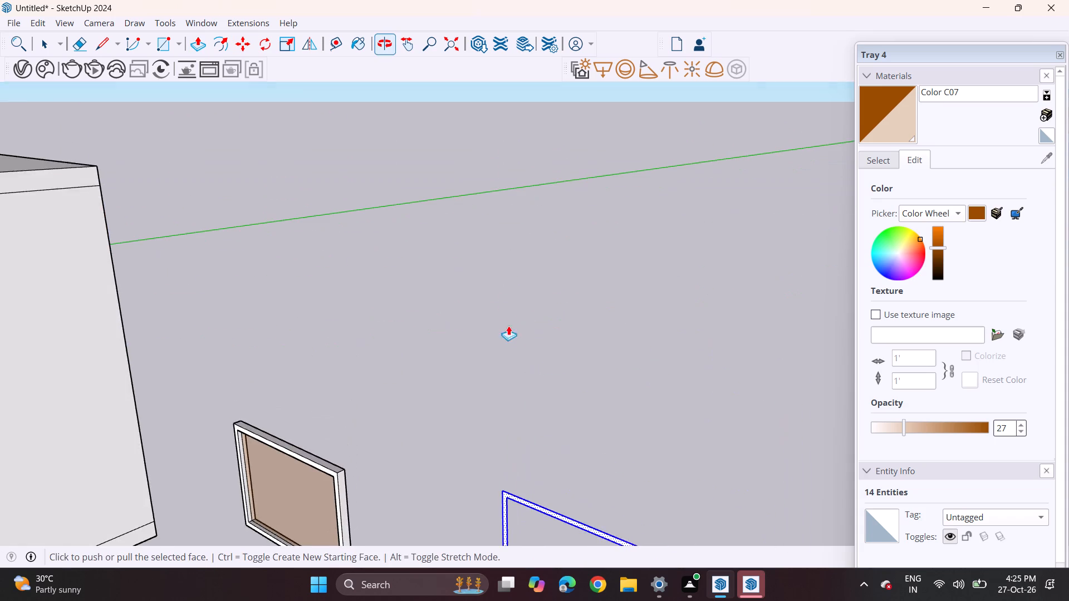
scroll(530, 520, "up", 2)
middle_click_drag(519, 477, 481, 244, "shift")
middle_click_drag(476, 220, 475, 242)
scroll(442, 318, "up", 4)
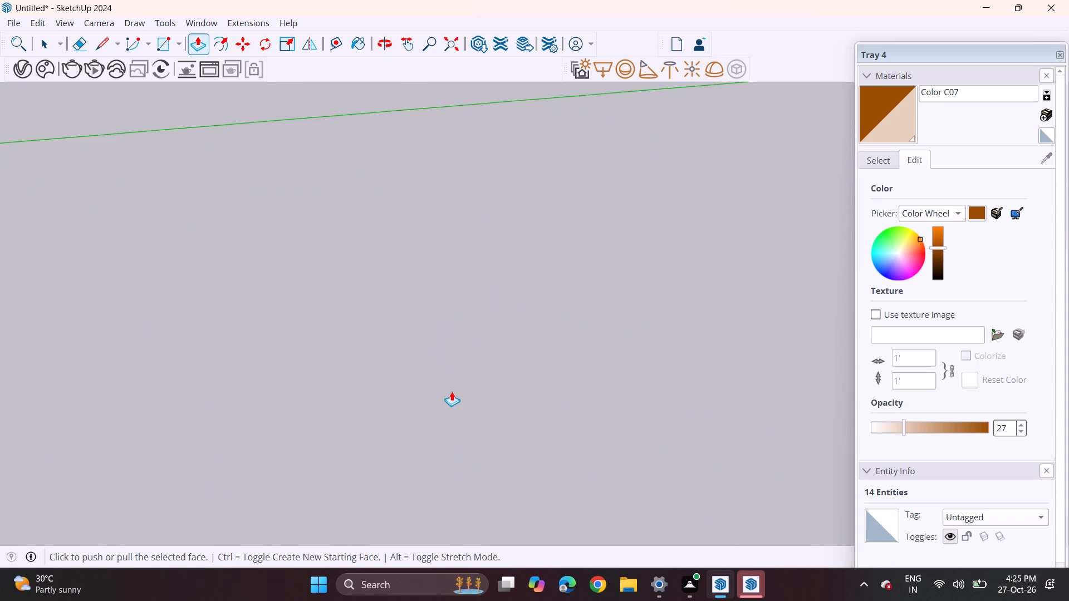
scroll(455, 378, "down", 7)
scroll(465, 408, "up", 1, "shift")
middle_click_drag(465, 407, 417, 175, "shift")
scroll(436, 258, "up", 2)
scroll(435, 295, "down", 4)
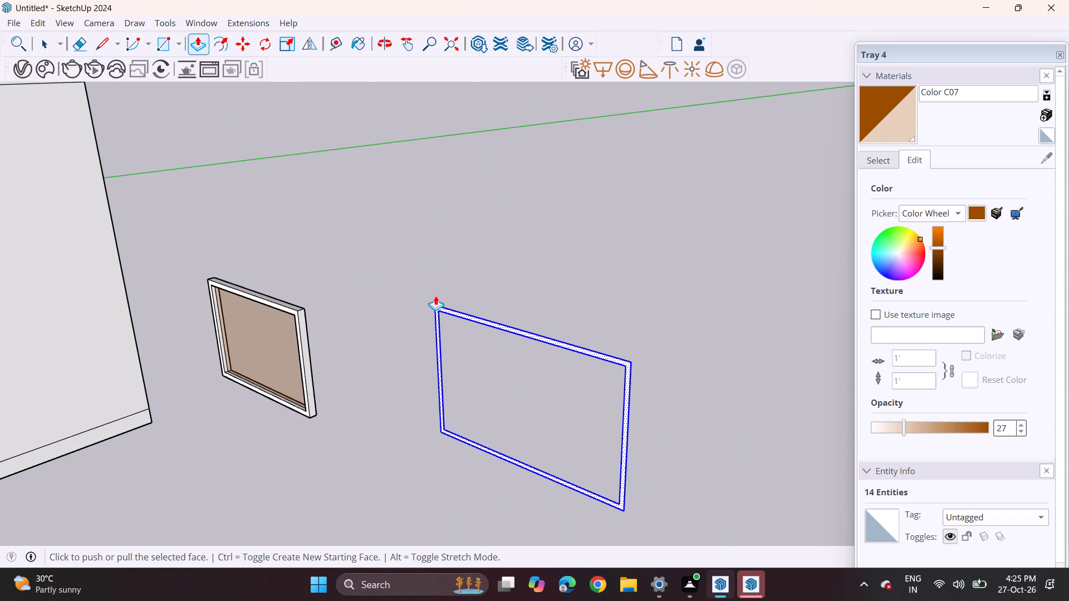
scroll(435, 295, "down", 1)
key("Escape")
scroll(450, 318, "up", 4)
scroll(435, 307, "down", 2)
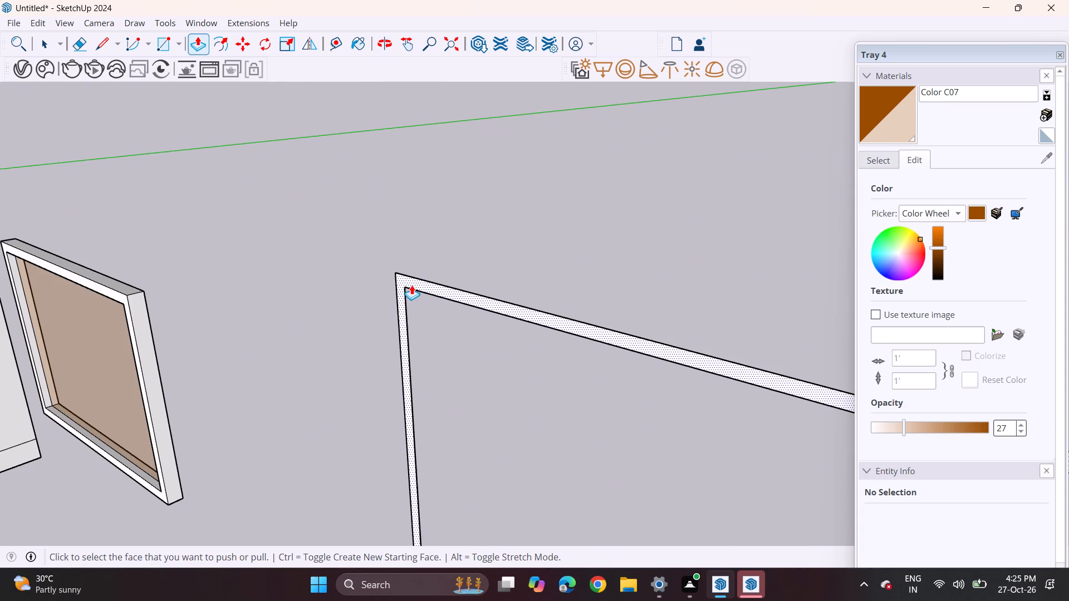
left_click(411, 285)
left_click(400, 294)
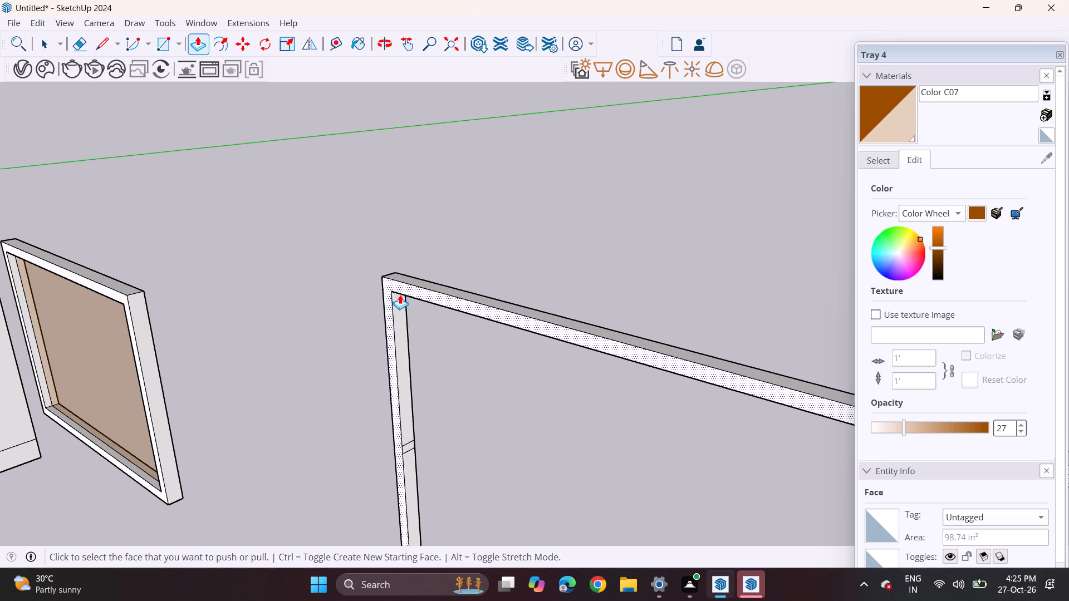
Draw a rectangle from inner corner to opposite inner corner of the second solid frame, filling its opening with a panel.
middle_click_drag(426, 385, 462, 327)
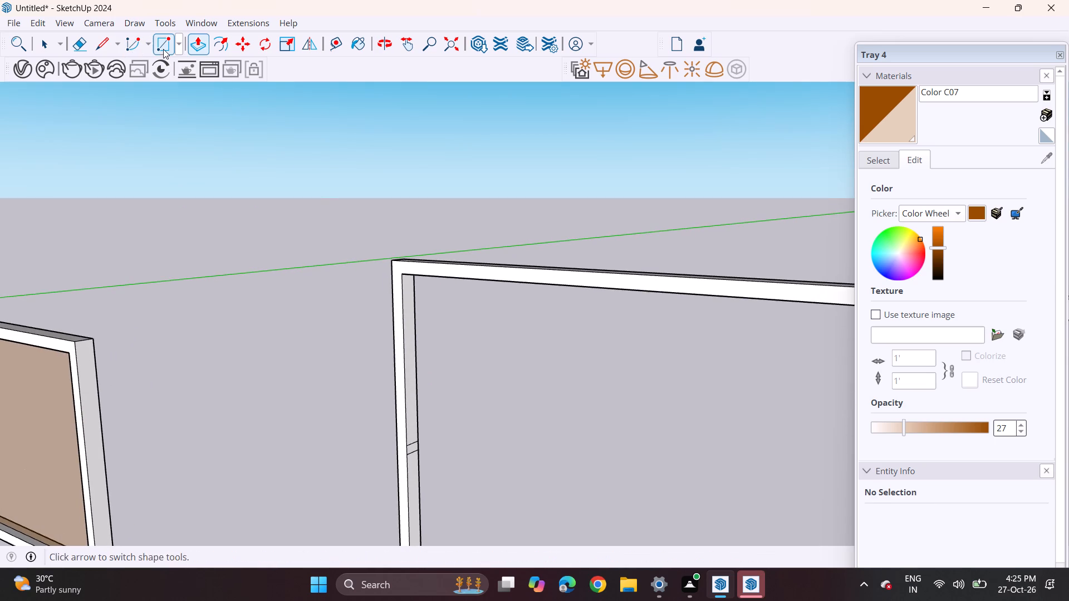
left_click(163, 49)
middle_click_drag(468, 343, 302, 88, "shift")
middle_click_drag(311, 169, 353, 225)
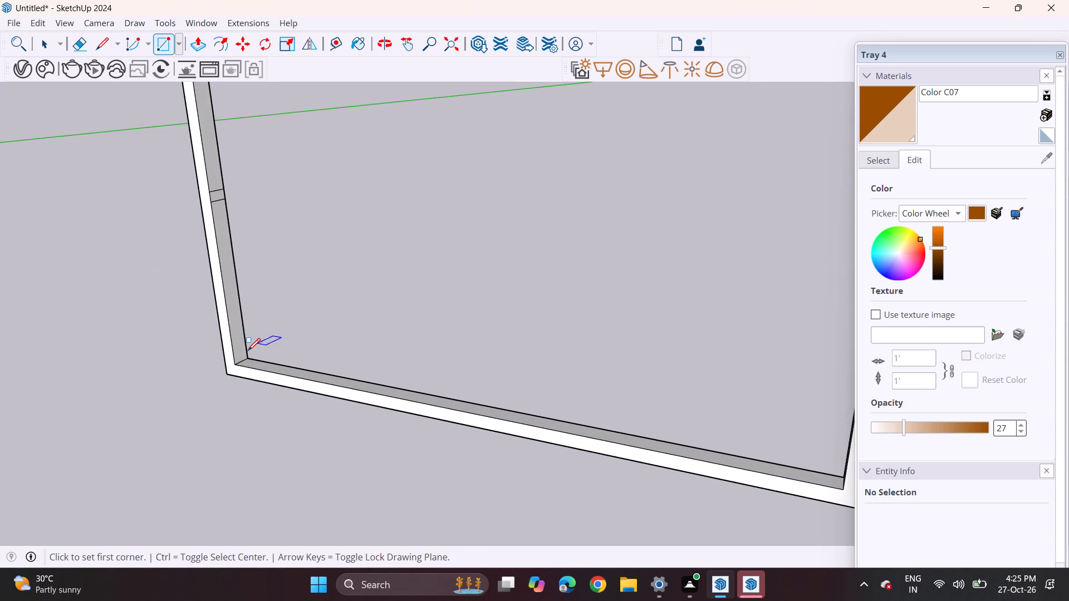
scroll(244, 363, "up", 5)
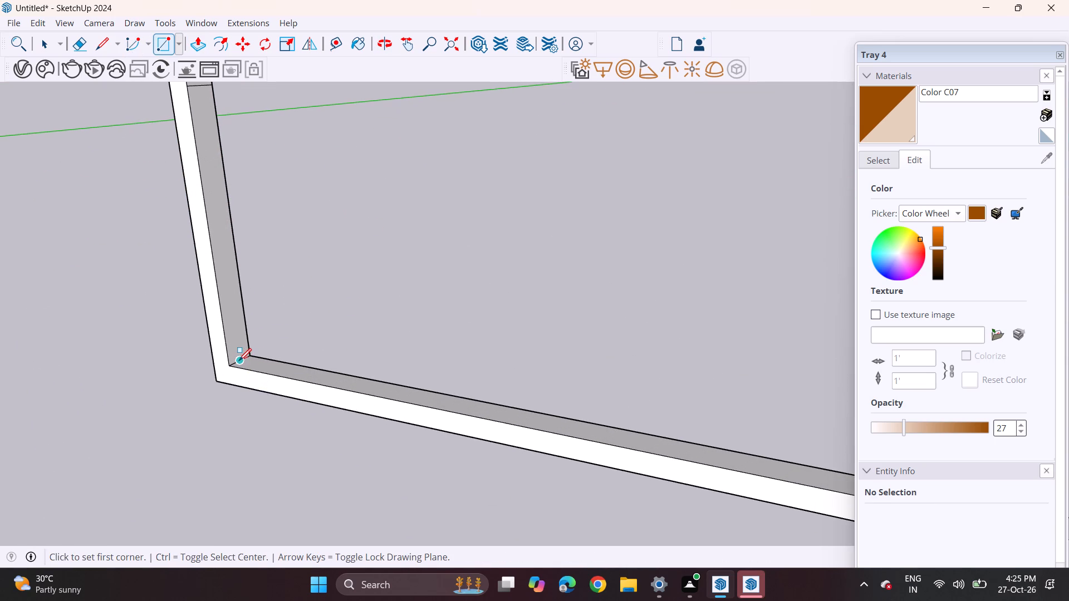
left_click(239, 361)
scroll(368, 286, "down", 5)
middle_click_drag(384, 279, 312, 311, "shift")
middle_click_drag(312, 321, 525, 195)
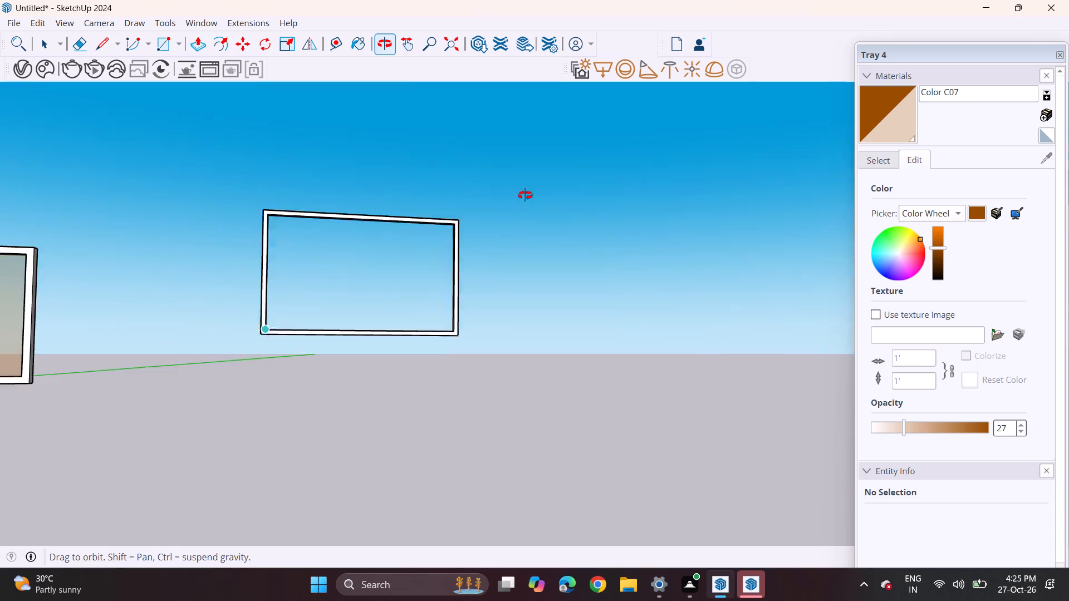
middle_click_drag(525, 195, 664, 181)
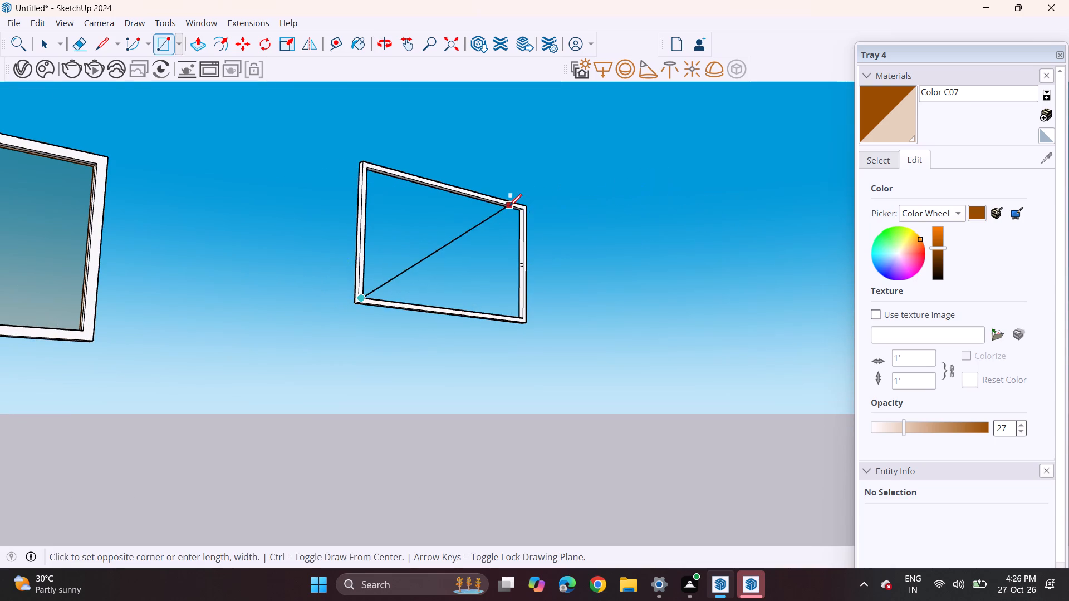
scroll(509, 206, "up", 10)
scroll(527, 213, "down", 1)
scroll(527, 213, "up", 2)
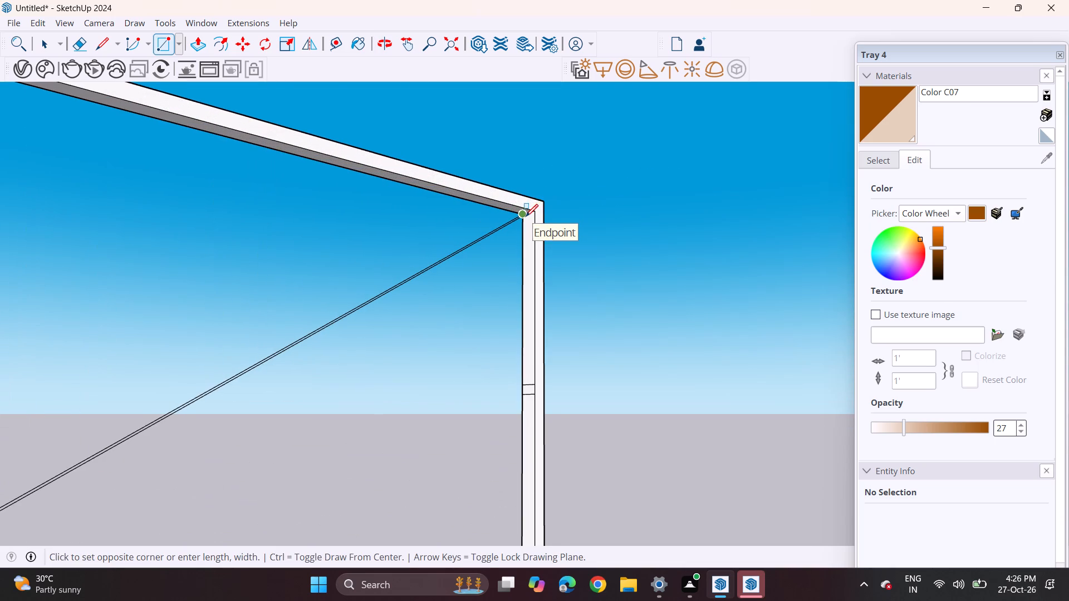
scroll(526, 216, "up", 9)
left_click(531, 209)
scroll(527, 209, "down", 4)
scroll(525, 212, "up", 1)
scroll(525, 214, "down", 8)
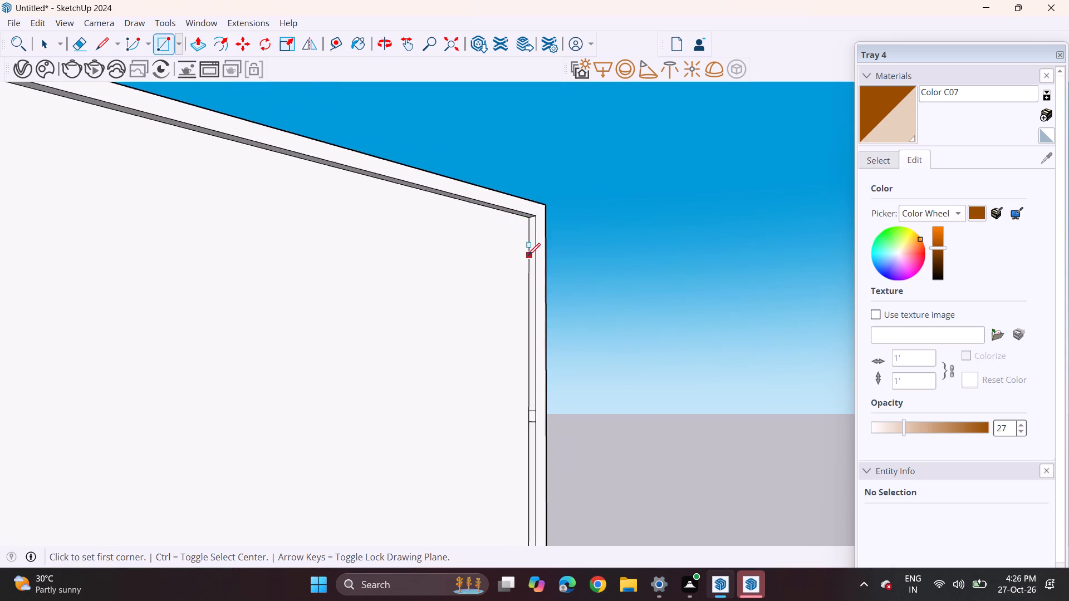
Paint the second door frame's new panel with the semi-transparent brown Color C07.
scroll(528, 255, "down", 10)
middle_click_drag(464, 284, 365, 302)
scroll(371, 300, "up", 1)
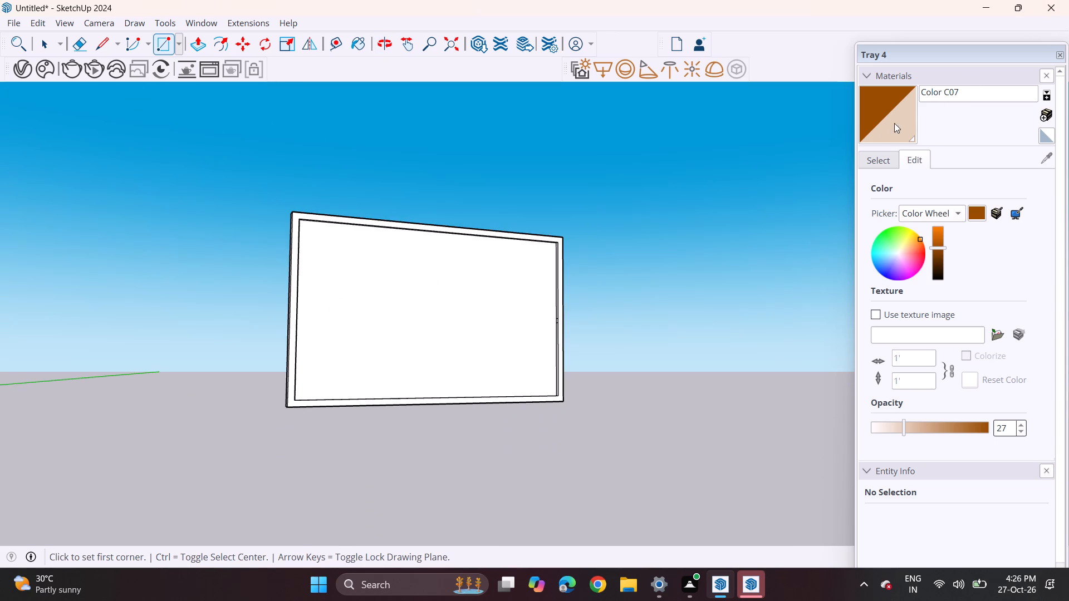
left_click(885, 126)
left_click(540, 319)
middle_click_drag(668, 312, 561, 319)
scroll(542, 311, "up", 1)
scroll(536, 297, "down", 4)
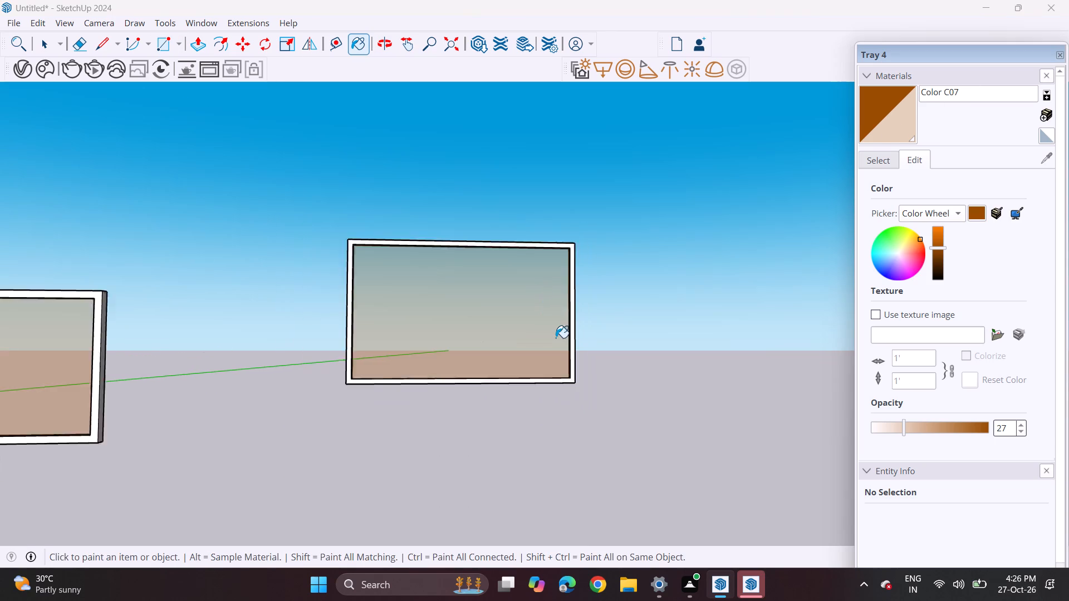
Erase the short dividing edges across the top and bottom strips of the side wall's shelved niche frame.
scroll(556, 338, "down", 6)
middle_click_drag(561, 318, 723, 304, "shift")
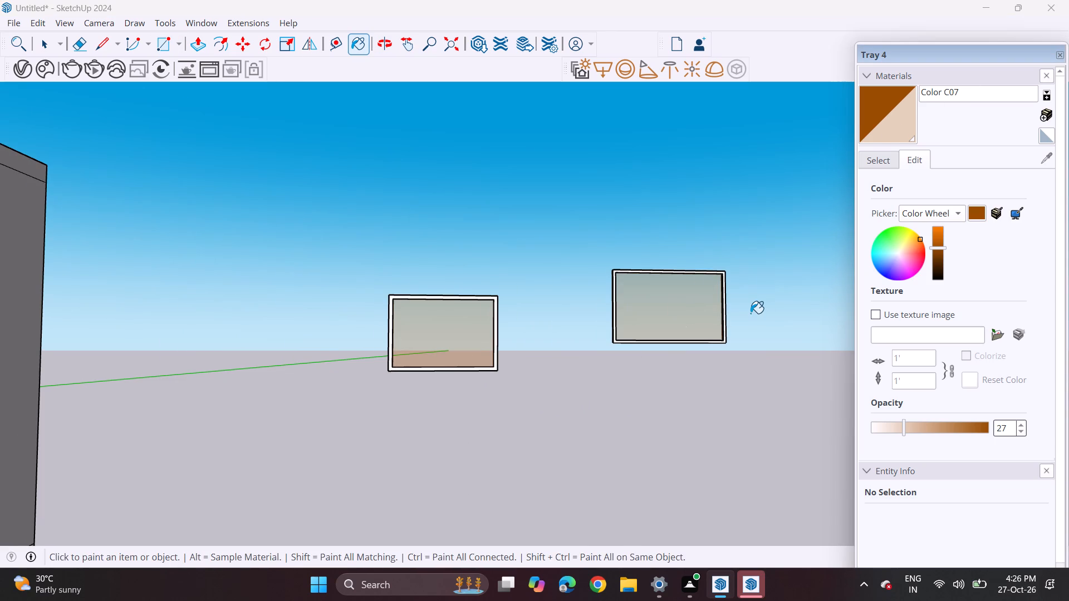
scroll(723, 293, "down", 7)
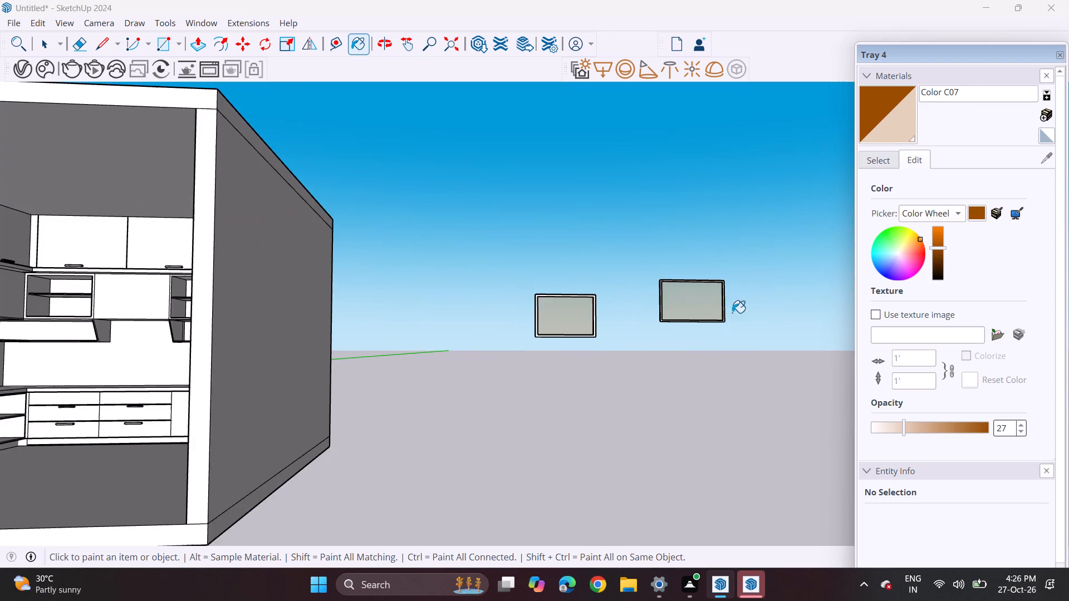
scroll(735, 317, "down", 4)
key("space")
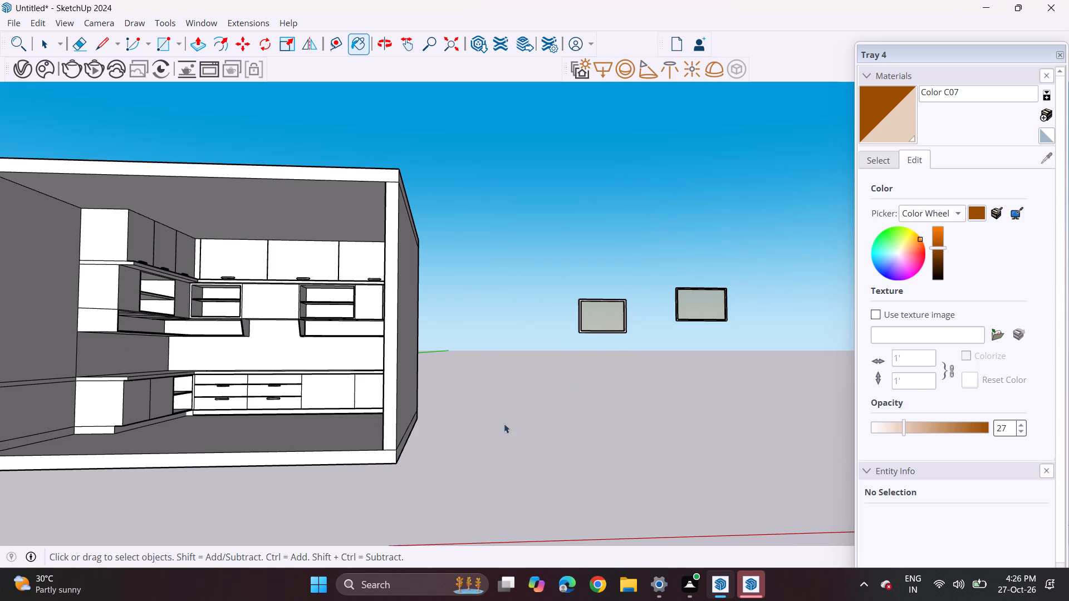
middle_click_drag(452, 419, 345, 418)
scroll(327, 420, "up", 1)
scroll(201, 341, "up", 6)
scroll(157, 260, "down", 1)
scroll(158, 258, "up", 8)
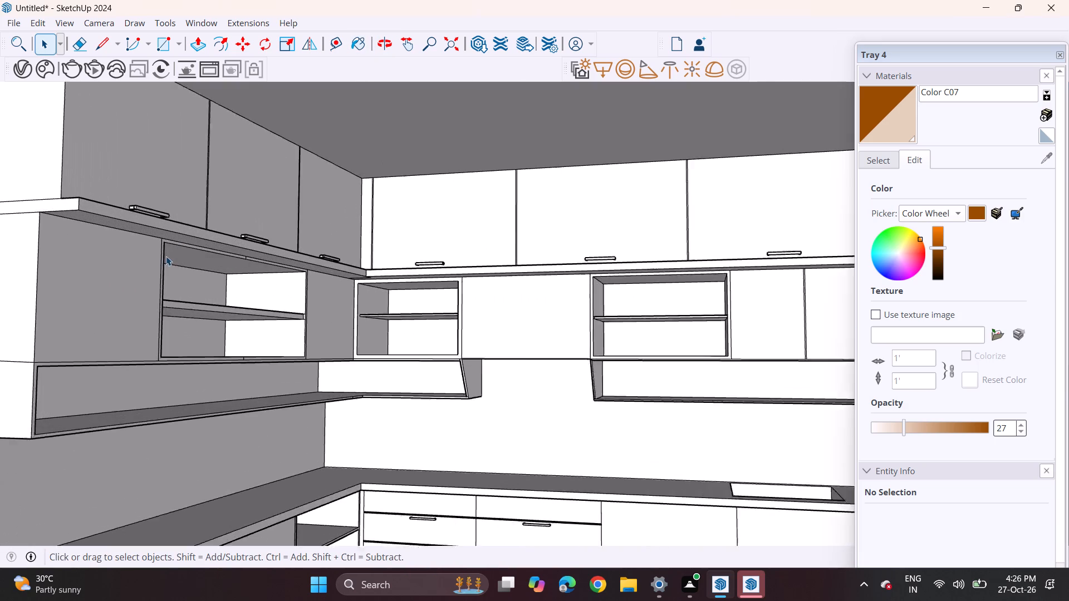
scroll(166, 256, "up", 10)
left_click(159, 243)
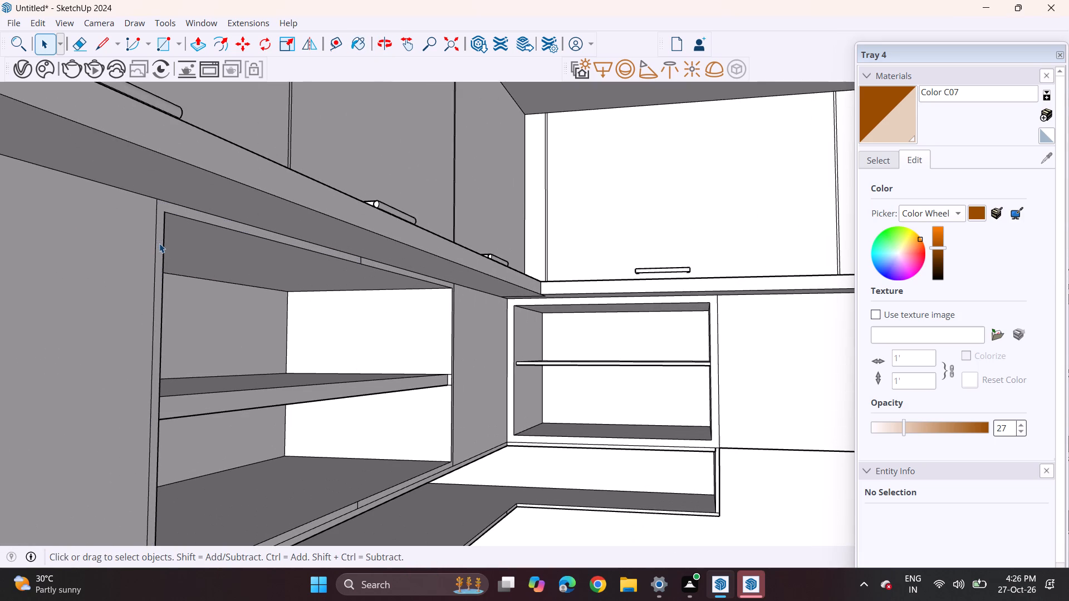
left_click(78, 44)
scroll(424, 215, "up", 9)
left_click(321, 287)
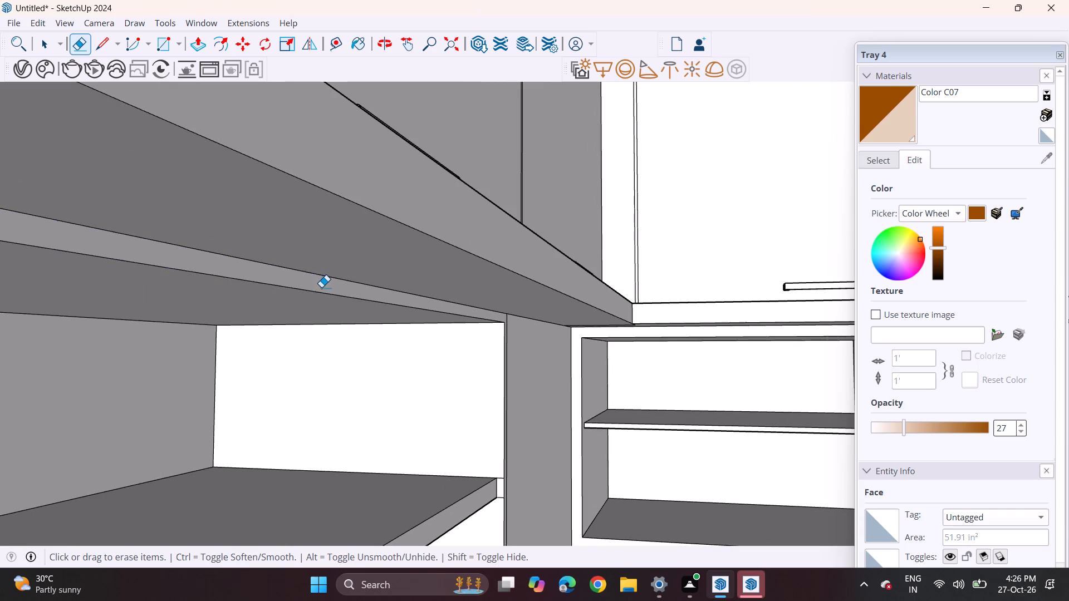
scroll(324, 300, "down", 9)
middle_click_drag(349, 363, 351, 204, "shift")
scroll(332, 342, "up", 1)
scroll(332, 342, "down", 1)
scroll(330, 338, "up", 3)
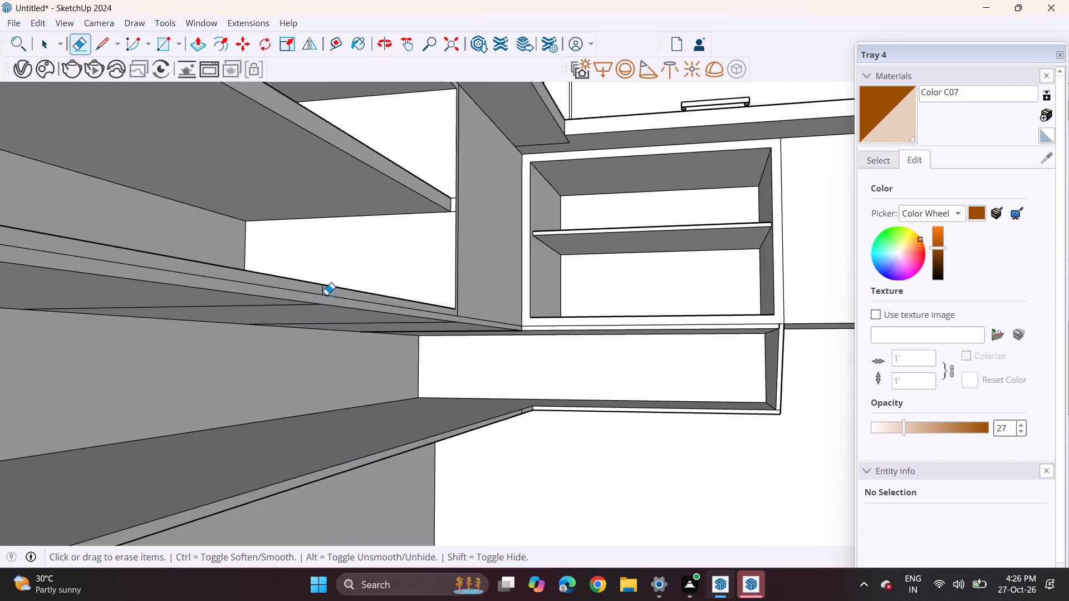
scroll(326, 295, "up", 5)
left_click(320, 286)
scroll(320, 286, "down", 5)
scroll(320, 286, "up", 1)
scroll(320, 286, "down", 1)
scroll(320, 286, "up", 1)
scroll(320, 286, "down", 6)
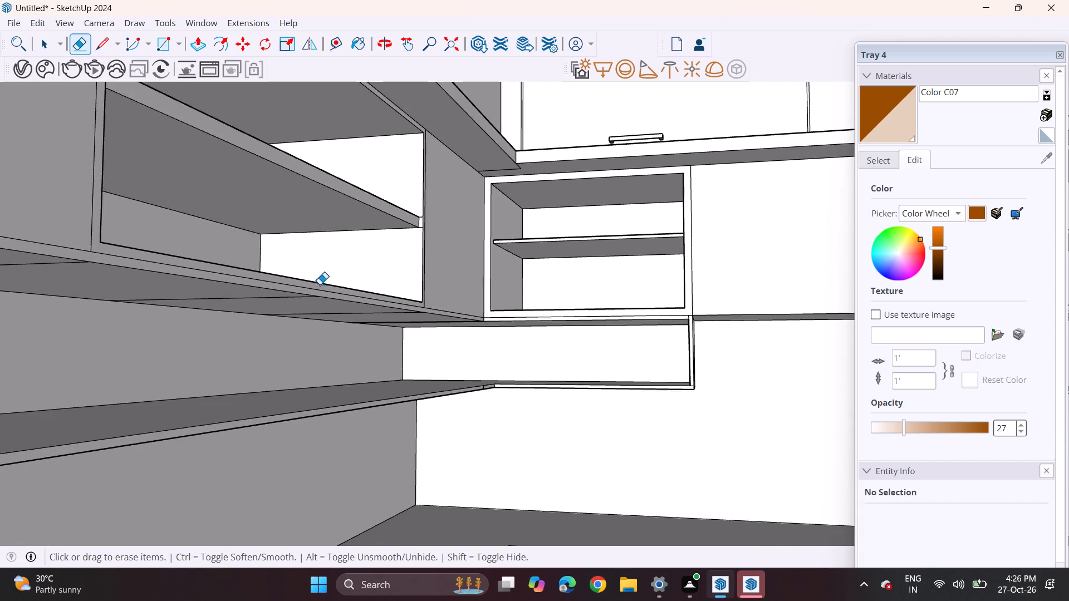
Copy the front frame face and edges of the side wall's shelved niche to outside the room.
middle_click_drag(314, 254, 328, 292)
scroll(328, 297, "up", 1)
scroll(302, 290, "down", 4)
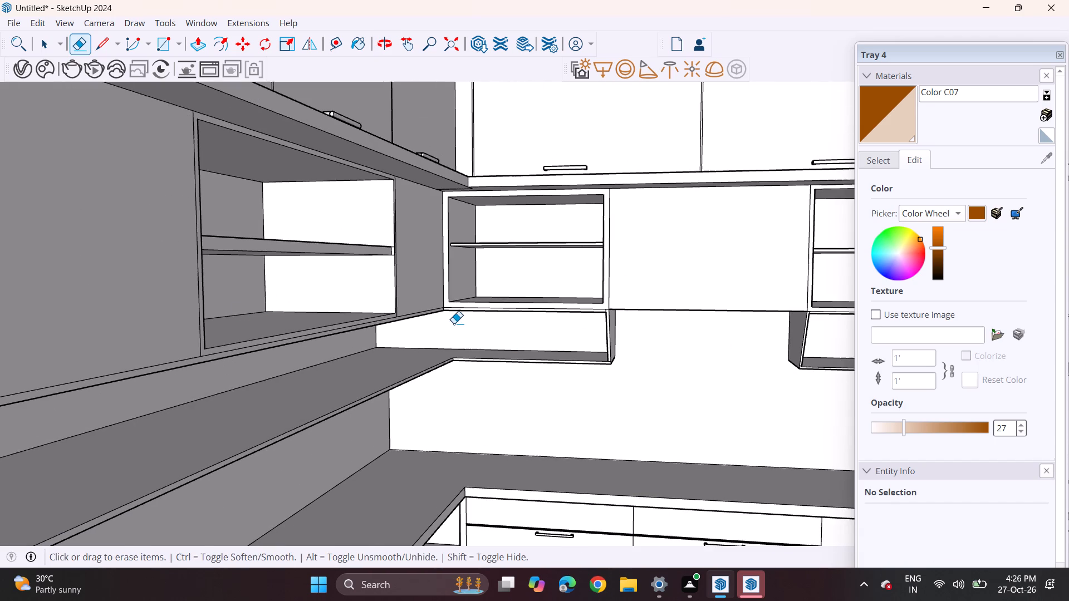
key("space")
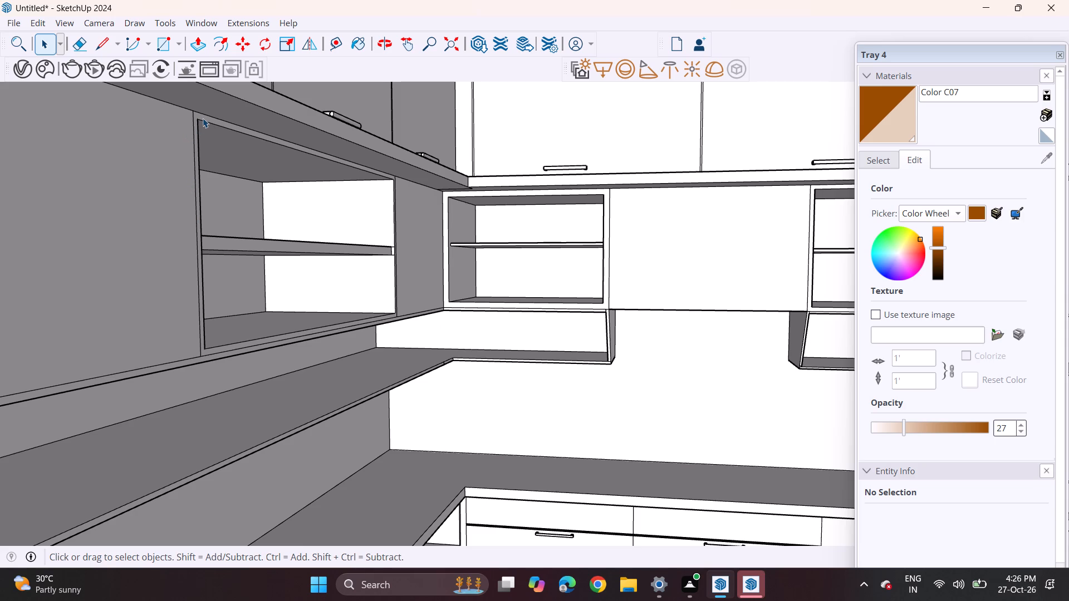
left_click(203, 118)
scroll(203, 118, "up", 5)
double_click(203, 118)
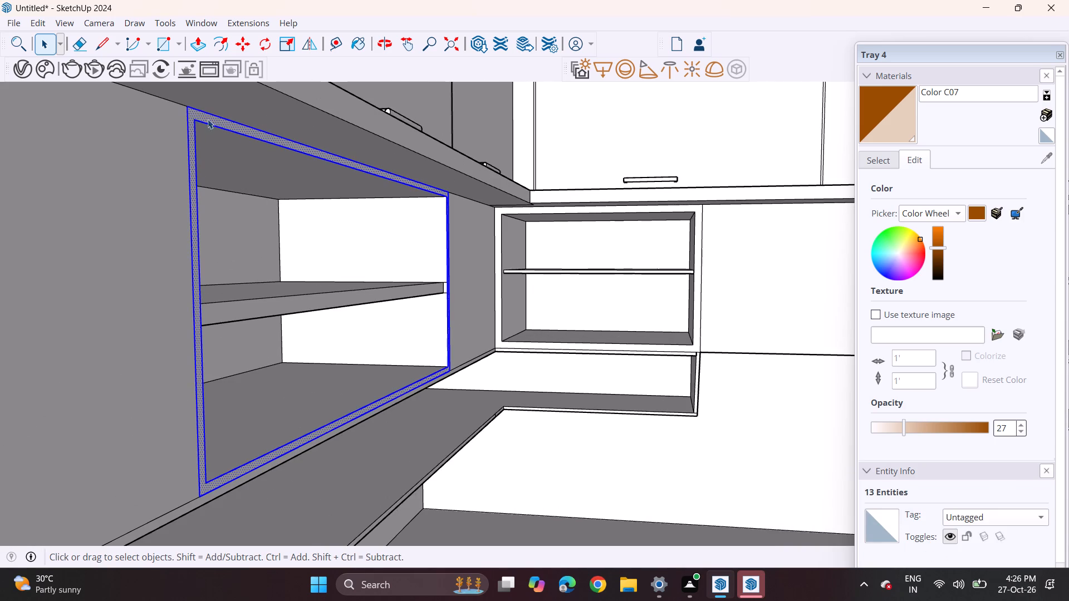
key("m")
left_click(188, 105)
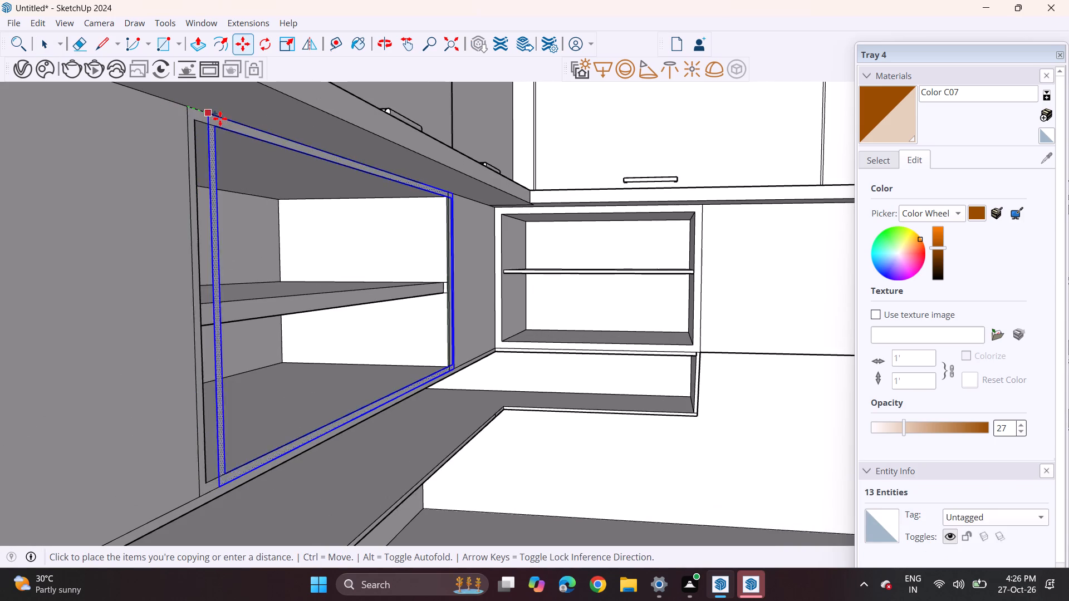
scroll(224, 122, "down", 8)
scroll(232, 136, "up", 1)
scroll(232, 136, "down", 20)
middle_click_drag(233, 141, 199, 239, "shift")
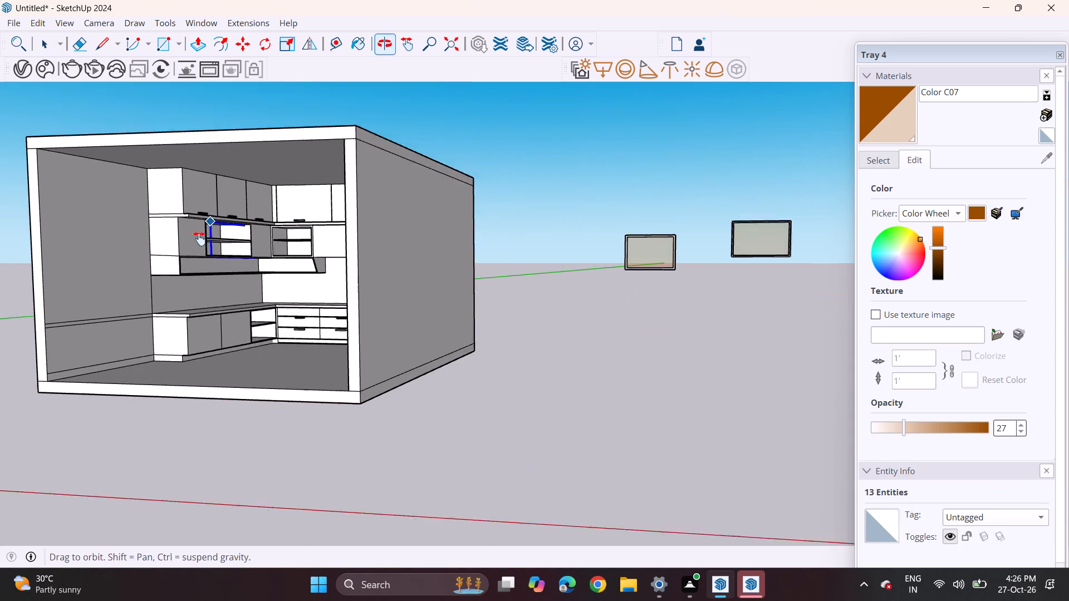
middle_click_drag(199, 239, 199, 241, "shift")
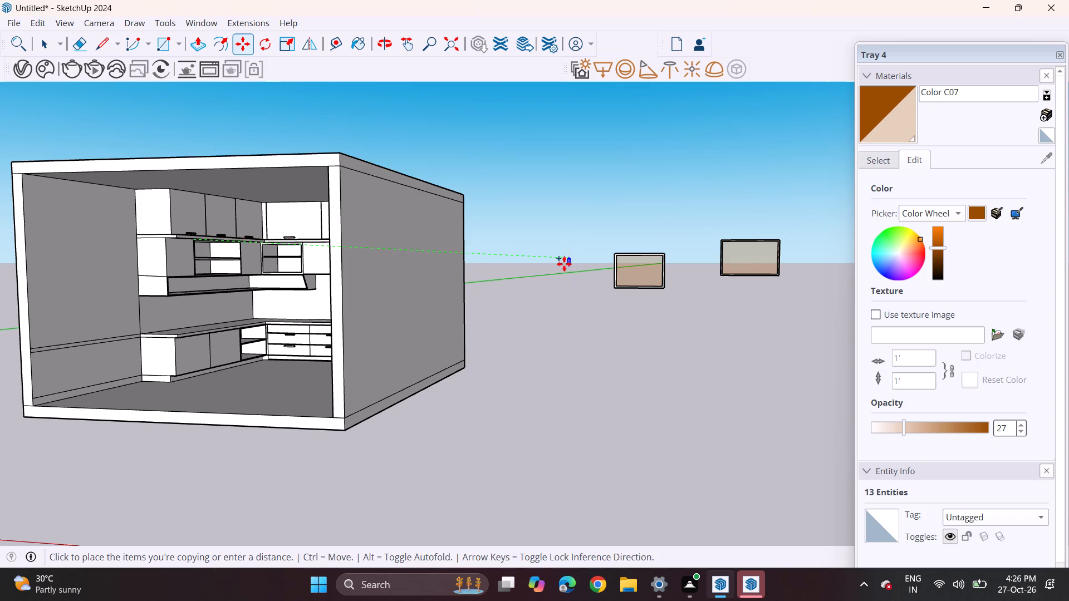
left_click(564, 264)
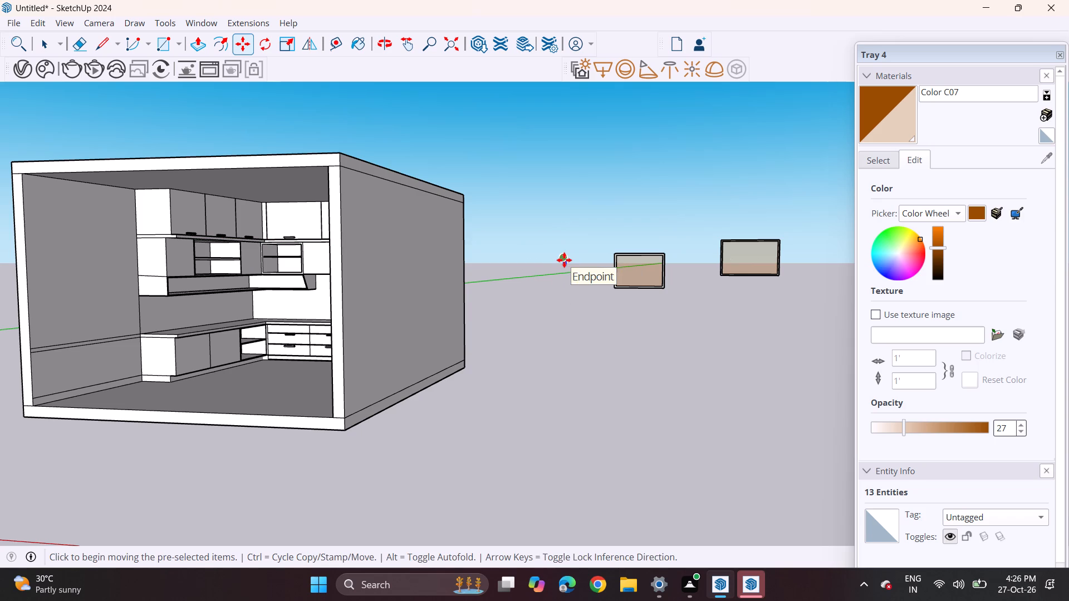
Move the copied side-wall niche frame into open space, clear of the room and the two finished doors.
left_click(564, 260)
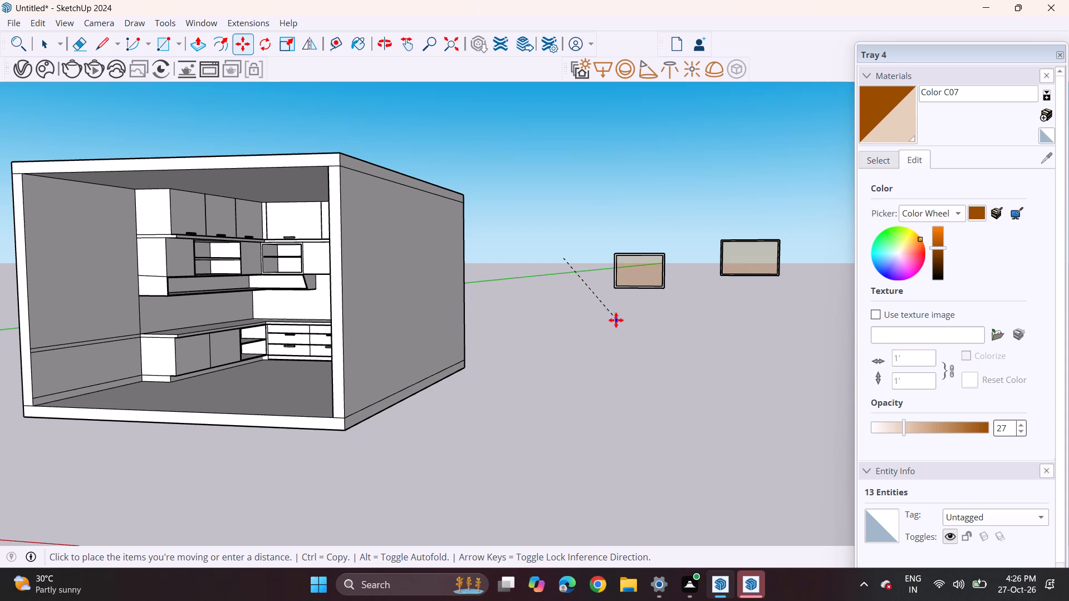
left_click(589, 370)
middle_click_drag(620, 354, 601, 351)
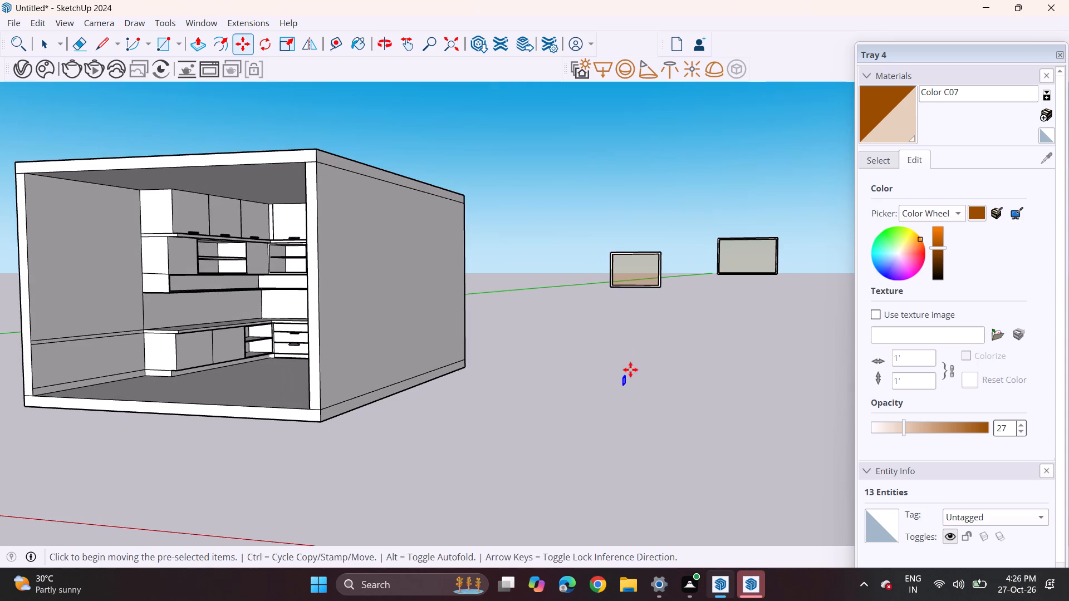
left_click(621, 380)
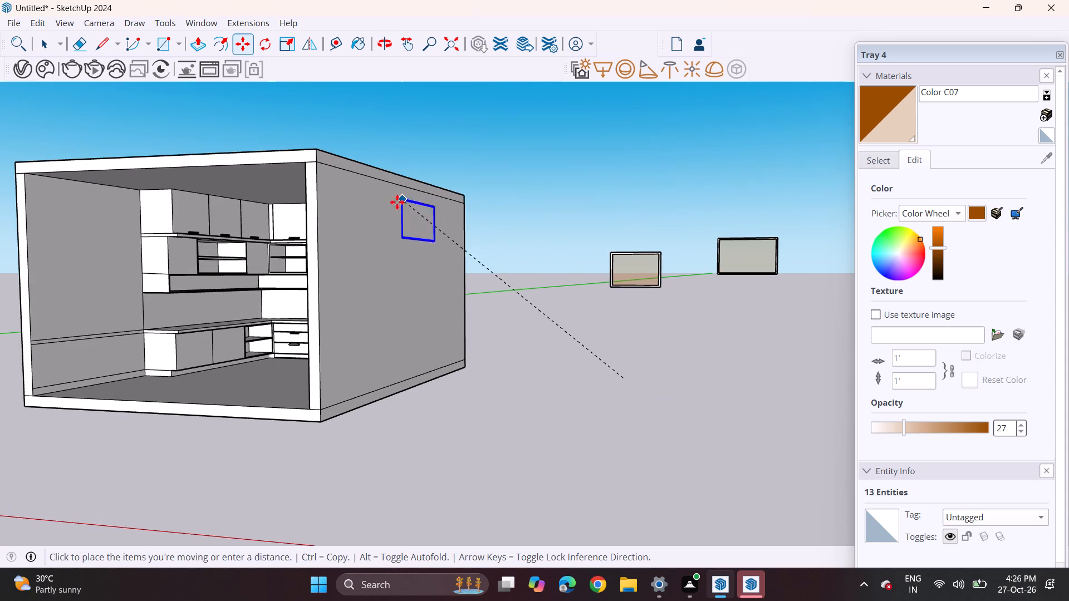
left_click(386, 220)
left_click(423, 228)
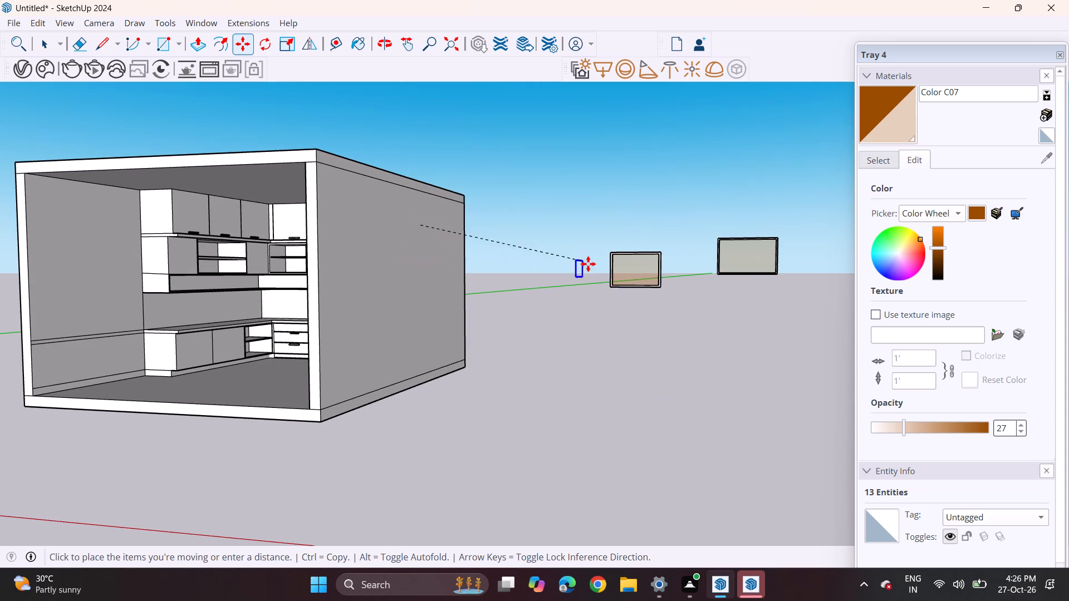
middle_click_drag(464, 250, 84, 275)
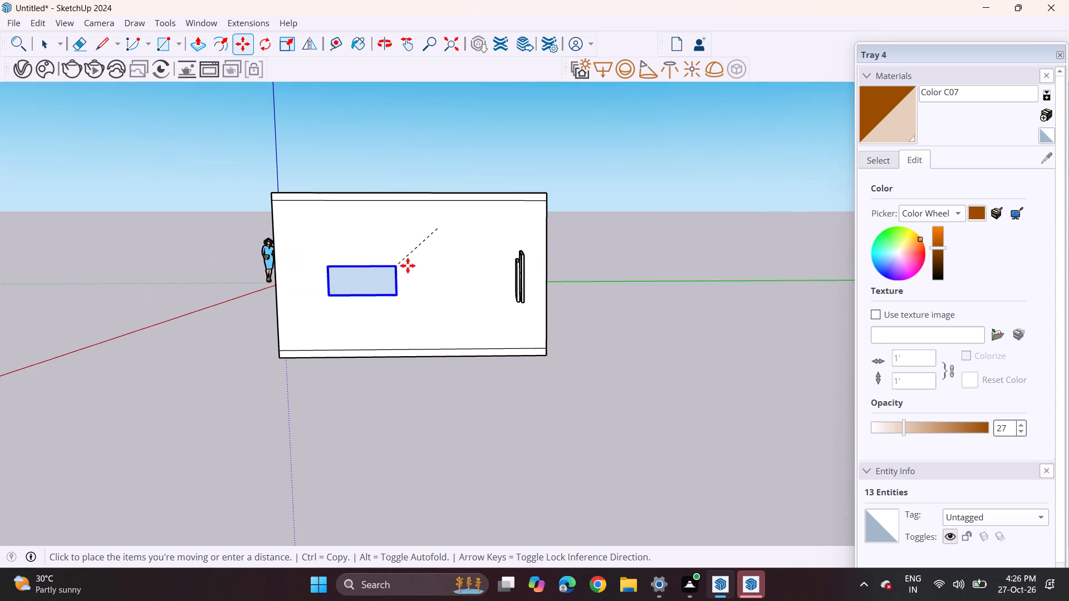
left_click(423, 268)
middle_click_drag(386, 268, 749, 279)
scroll(437, 262, "down", 1)
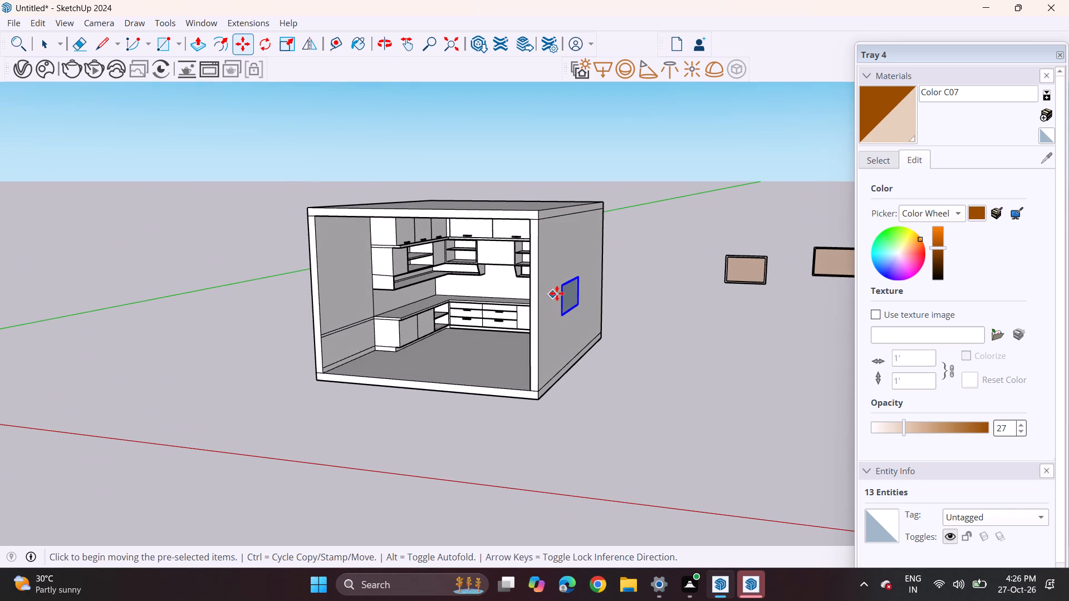
left_click(558, 289)
middle_click_drag(690, 292, 813, 279)
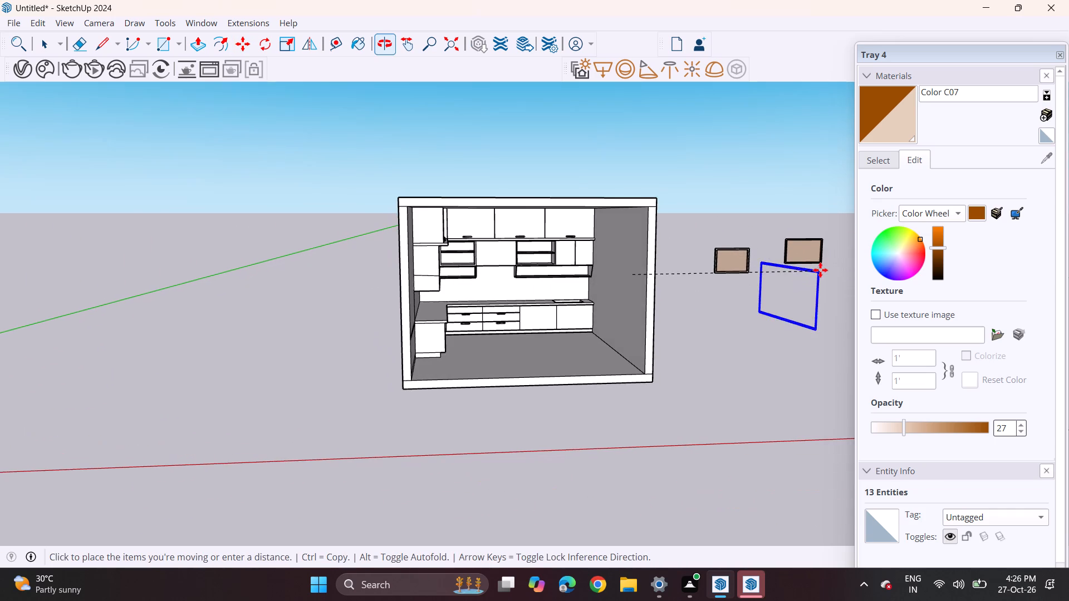
left_click(830, 248)
scroll(817, 260, "up", 1)
Push/Pull the face of the copied side-wall niche frame to give the door frame thickness.
middle_click_drag(725, 276, 427, 263)
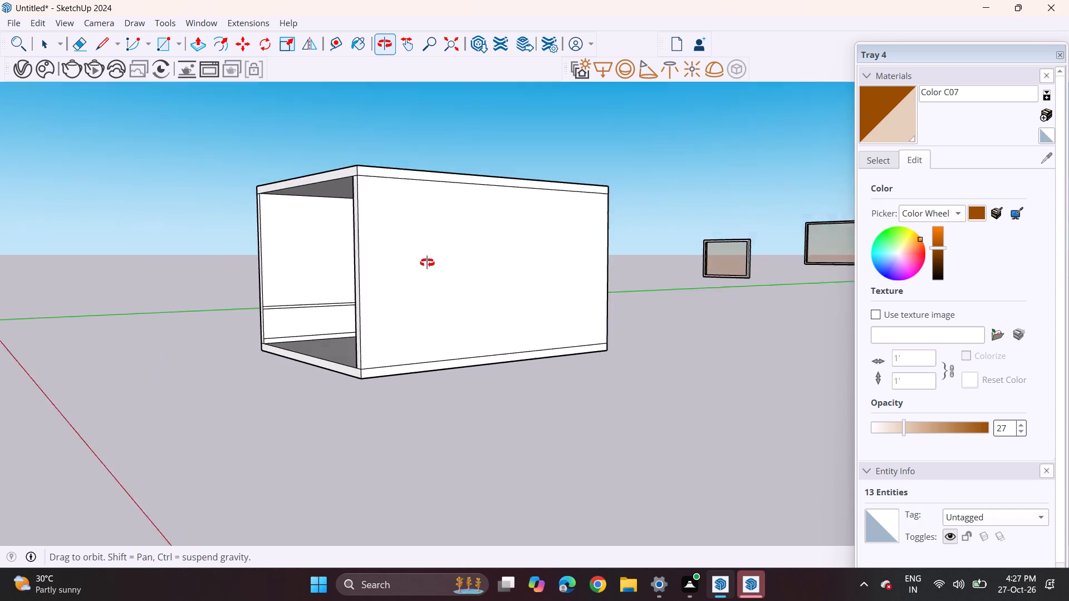
middle_click_drag(427, 263, 423, 266)
scroll(386, 280, "down", 1)
scroll(385, 280, "up", 1)
scroll(385, 280, "down", 2)
scroll(381, 280, "up", 1)
scroll(380, 280, "down", 4)
scroll(373, 280, "up", 1)
scroll(369, 282, "down", 1)
scroll(309, 303, "up", 1)
middle_click_drag(309, 303, 400, 311, "shift")
scroll(404, 311, "down", 1)
middle_click_drag(356, 302, 219, 307)
scroll(327, 304, "up", 1)
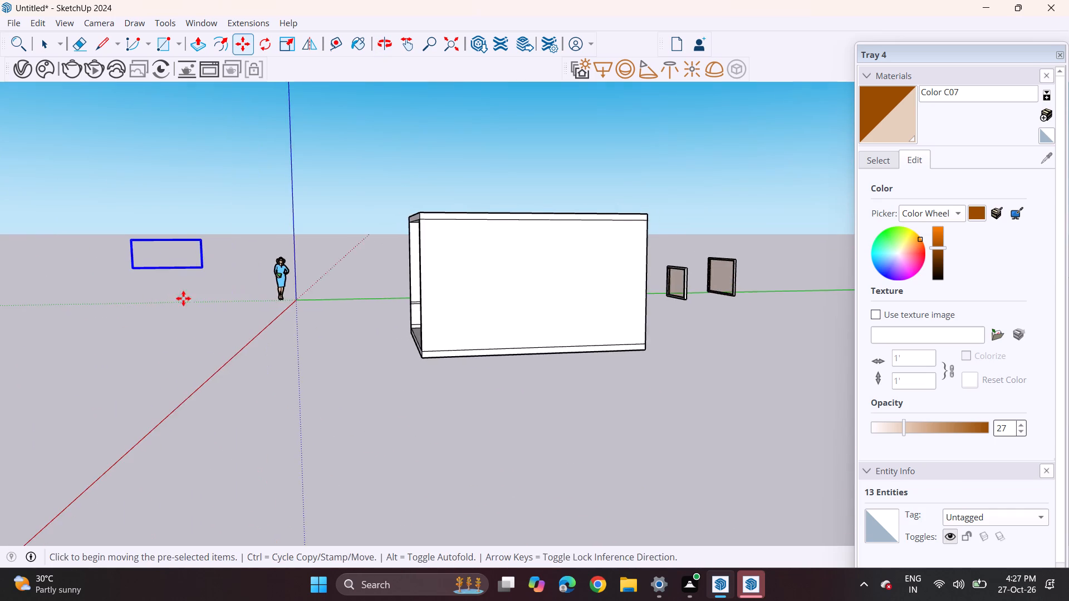
scroll(120, 240, "up", 8)
left_click(192, 47)
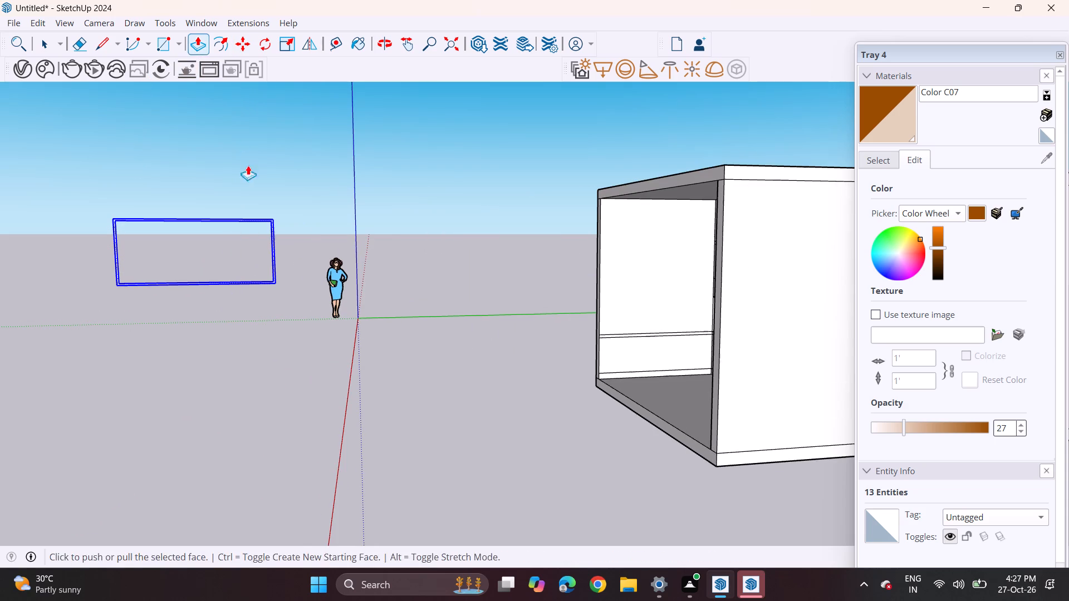
scroll(246, 173, "up", 1)
middle_click_drag(240, 173, 158, 252)
scroll(113, 309, "up", 4)
scroll(158, 401, "up", 4)
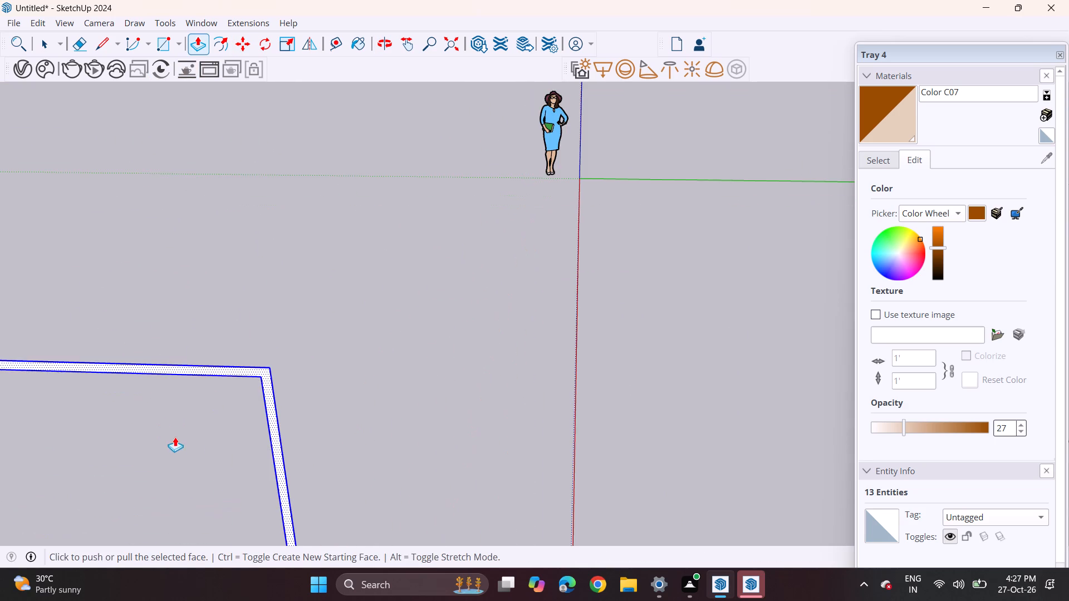
key("Escape")
scroll(247, 389, "up", 3)
scroll(266, 381, "down", 3)
left_click(282, 375)
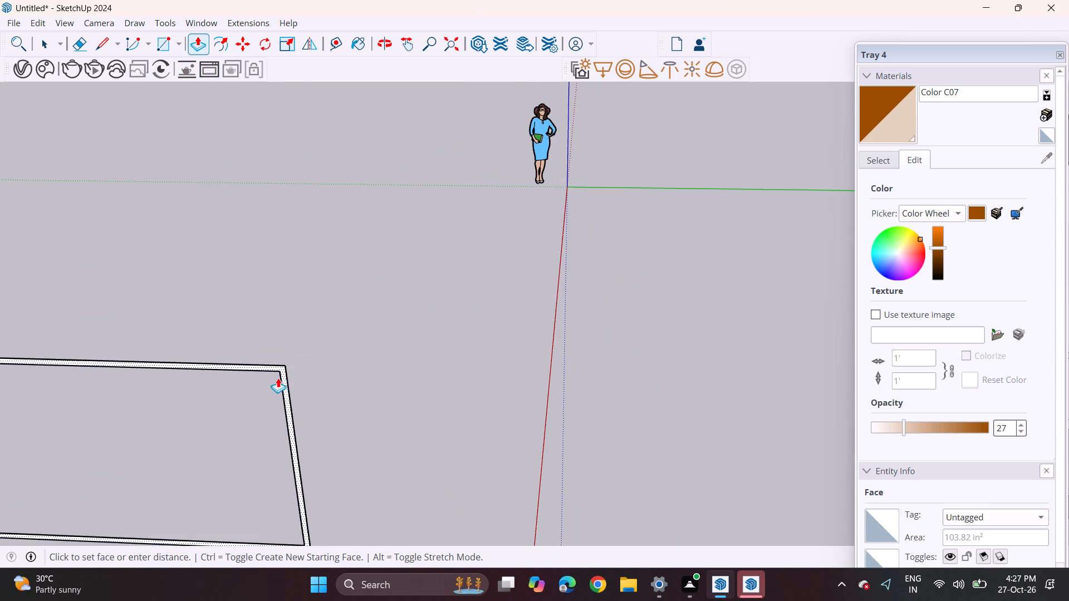
left_click(274, 381)
Draw a rectangular panel filling the third door frame's opening, between diagonally opposite inner corners at mid-depth.
middle_click_drag(274, 389, 612, 274)
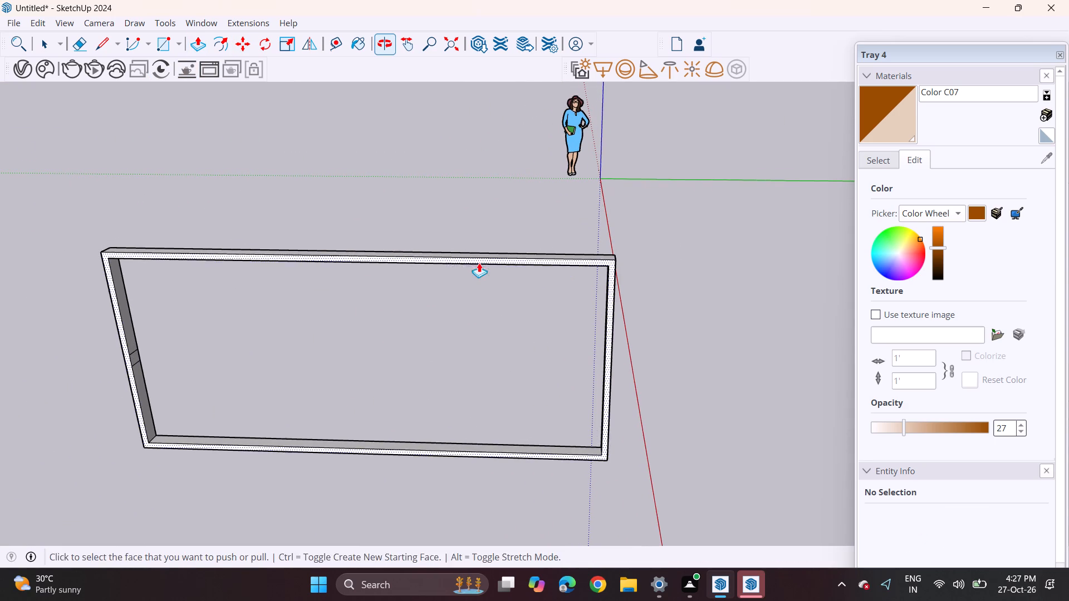
left_click(163, 42)
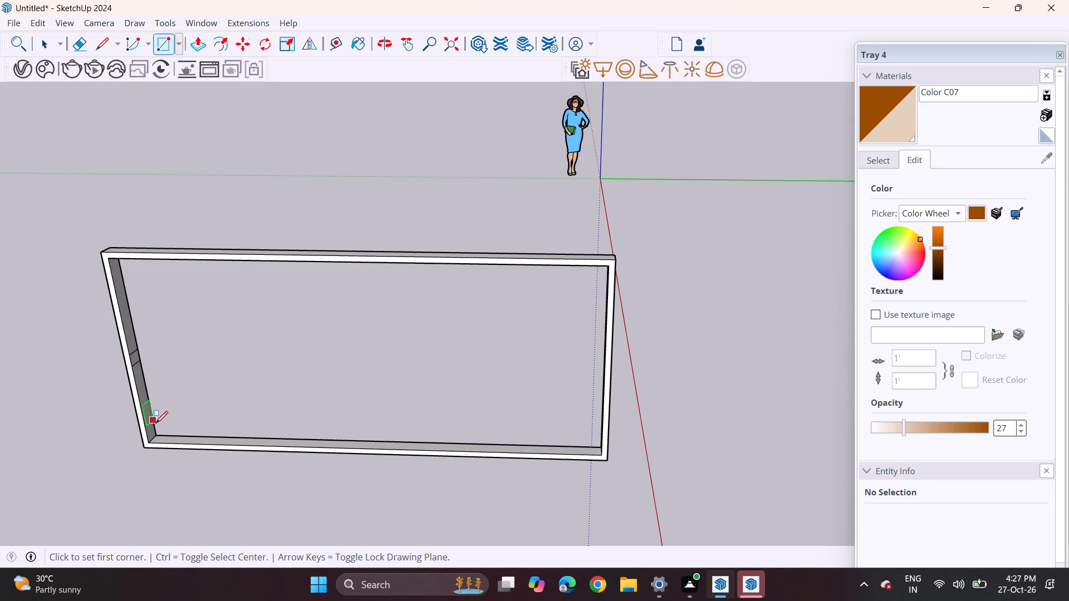
scroll(154, 439, "up", 4)
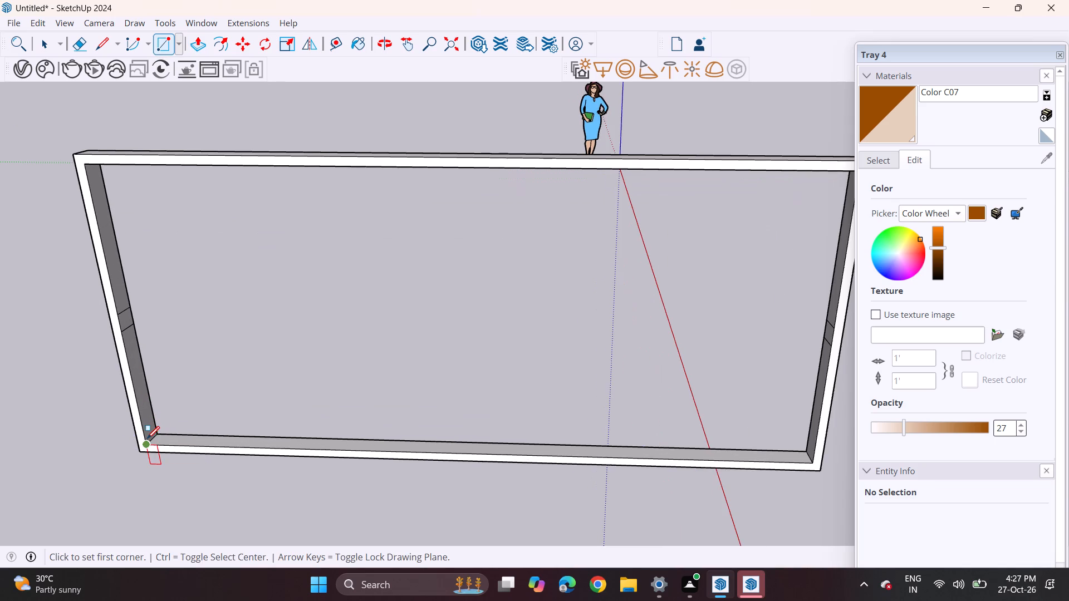
scroll(150, 440, "up", 8)
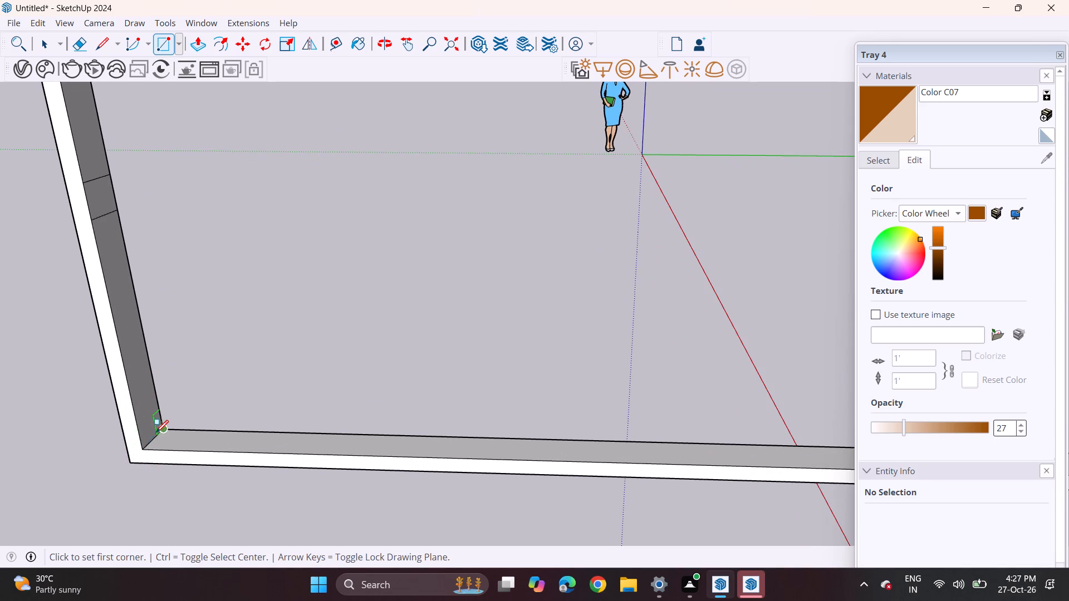
left_click(151, 438)
scroll(243, 349, "down", 7)
middle_click_drag(237, 348, 117, 371)
middle_click_drag(123, 371, 215, 314)
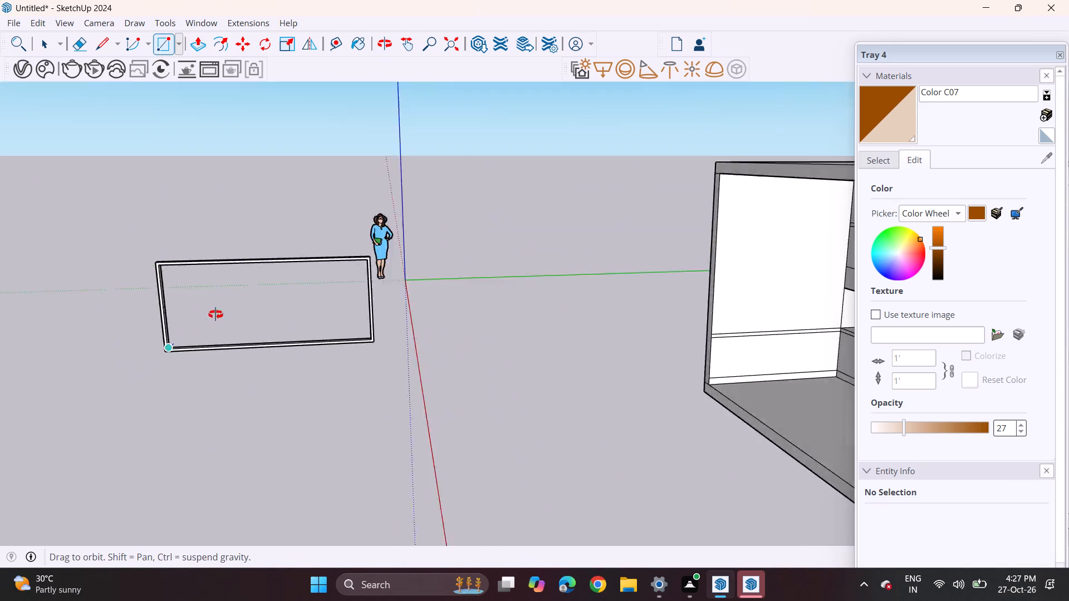
middle_click_drag(215, 314, 347, 262)
scroll(590, 162, "up", 5)
scroll(639, 160, "down", 3)
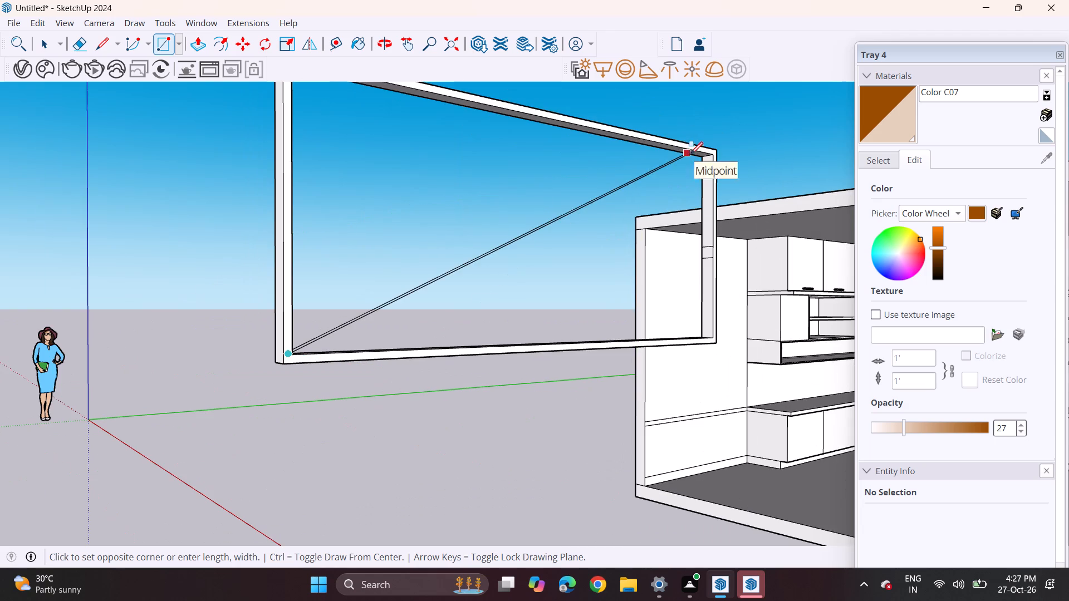
scroll(706, 161, "up", 11)
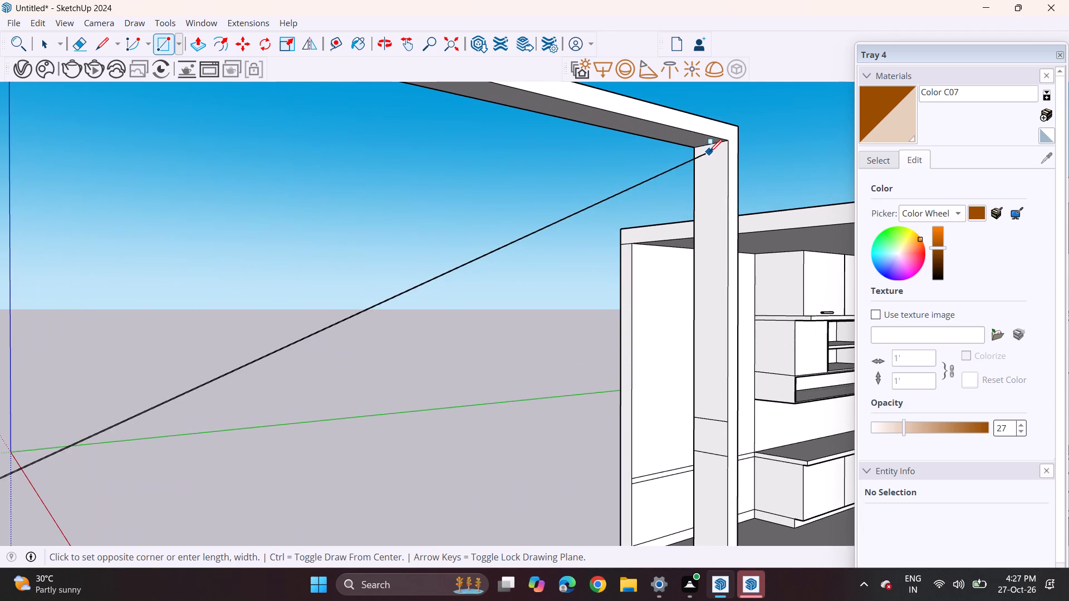
left_click(707, 144)
Paint the third door frame's new panel with the semi-transparent brown Color C07.
scroll(679, 163, "down", 1)
scroll(676, 165, "up", 1)
scroll(675, 169, "down", 6)
scroll(580, 224, "up", 1)
scroll(579, 225, "down", 5)
scroll(553, 257, "up", 1)
scroll(553, 257, "down", 8)
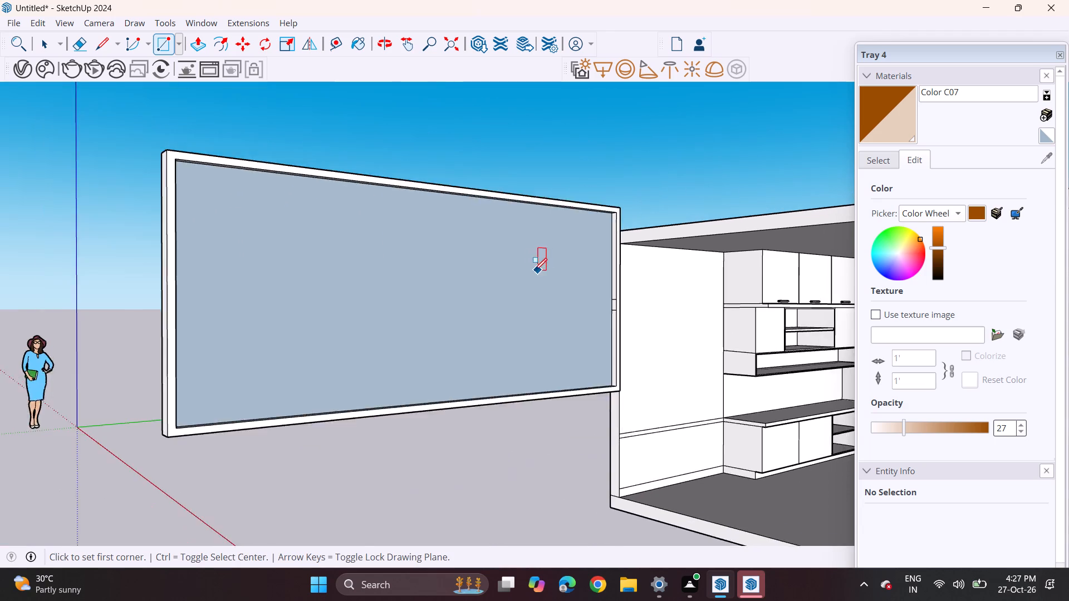
scroll(531, 270, "down", 5)
left_click(872, 116)
left_click(432, 290)
Import the bowl model from the Downloads folder and place it at the back wall's shelved niche nearest the sink.
middle_click_drag(305, 301, 270, 307)
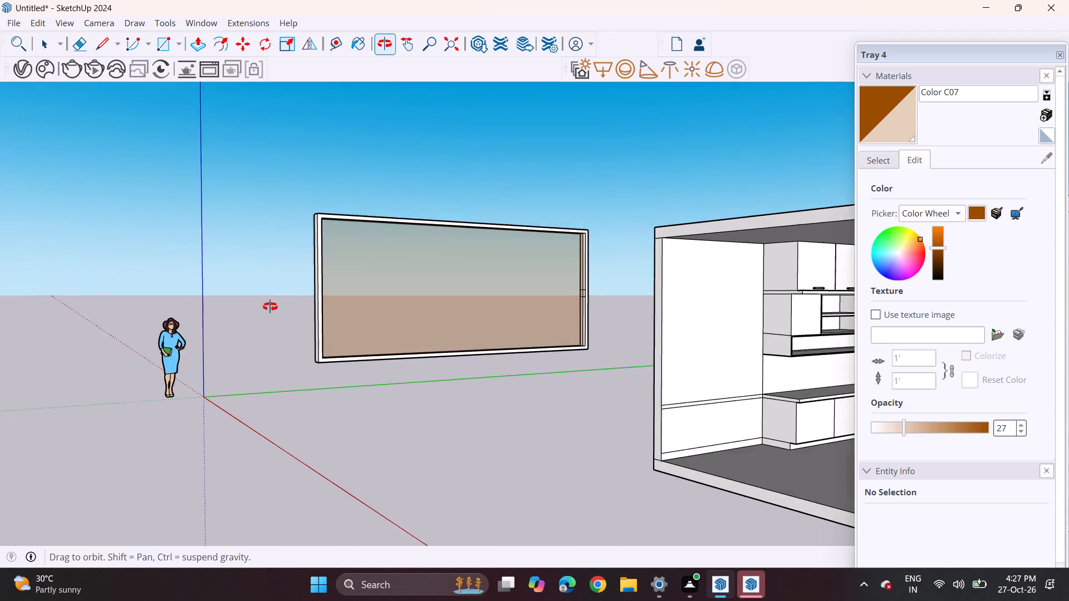
middle_click_drag(270, 307, 268, 307)
scroll(224, 300, "down", 6)
scroll(212, 318, "up", 1)
middle_click_drag(322, 283, 207, 323)
scroll(200, 304, "up", 1)
scroll(199, 304, "down", 9)
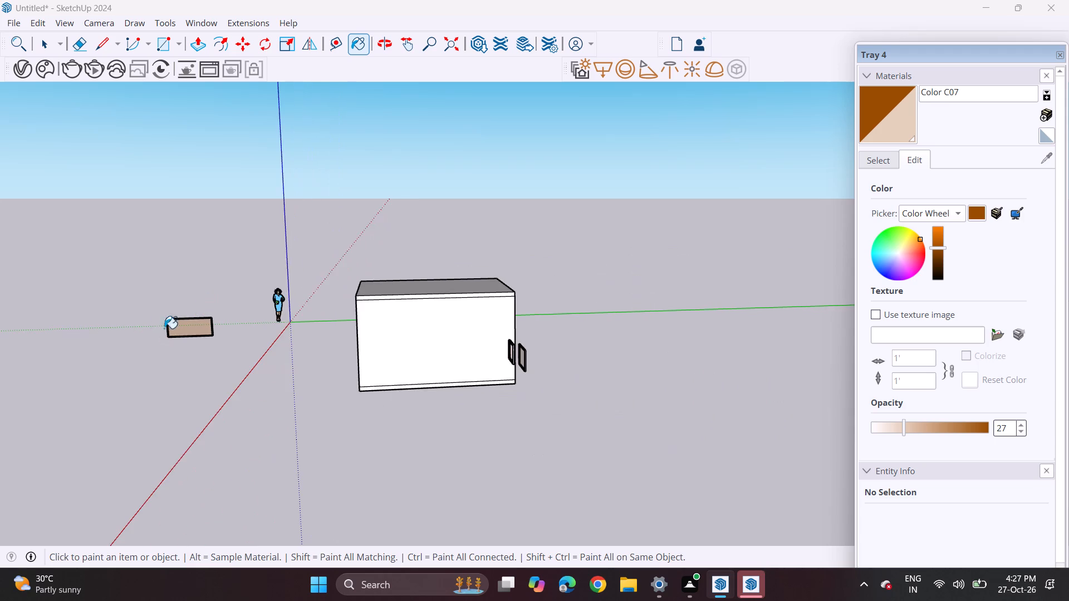
middle_click_drag(149, 331, 576, 312)
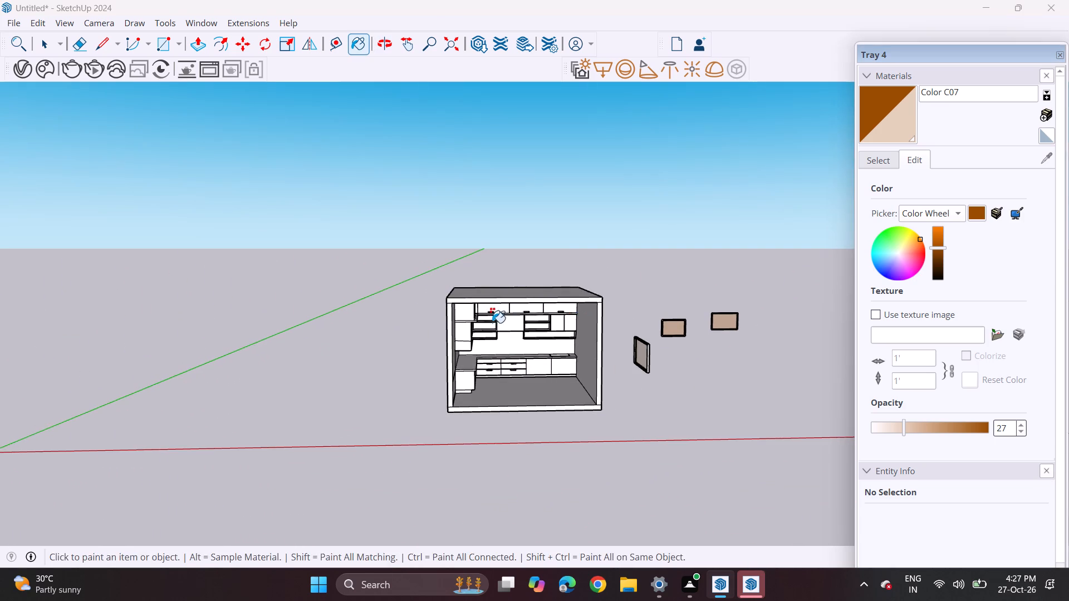
middle_click_drag(491, 323, 332, 327, "shift")
scroll(216, 338, "up", 8)
middle_click_drag(415, 319, 452, 300)
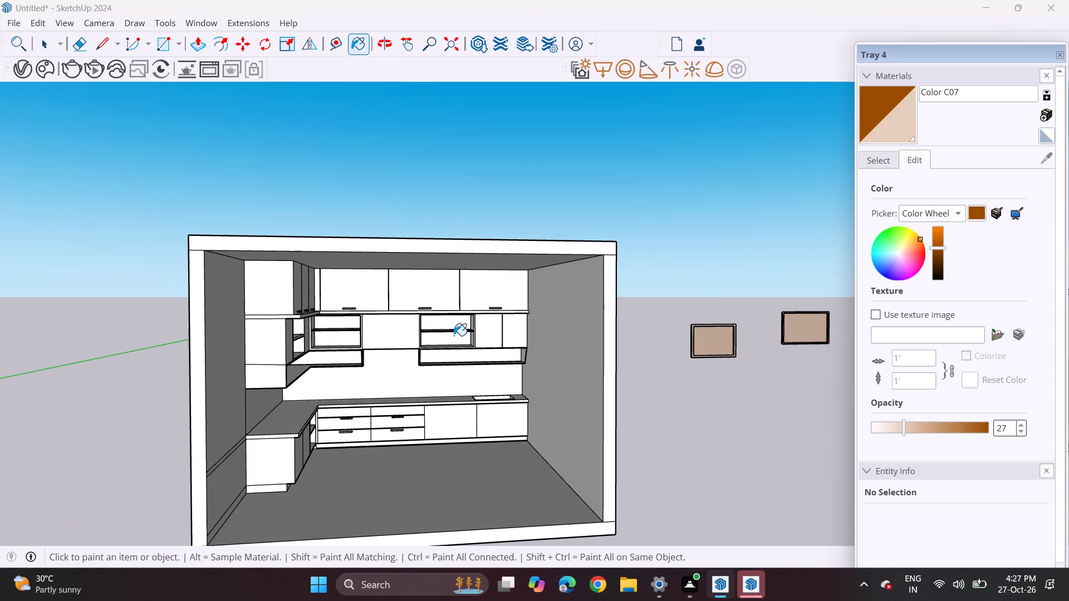
key("space")
scroll(465, 347, "up", 7)
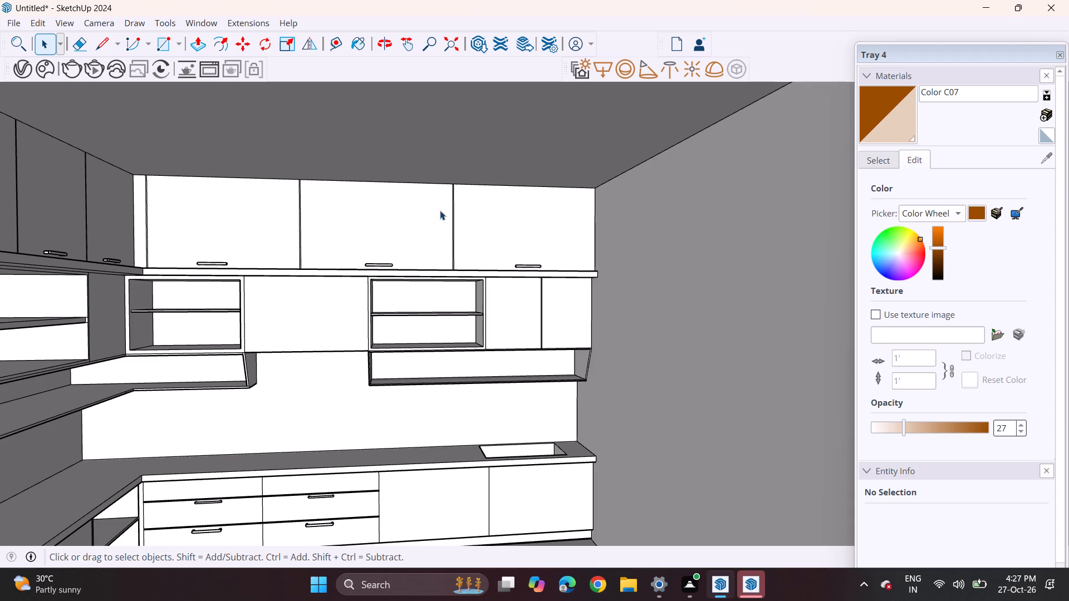
left_click(9, 26)
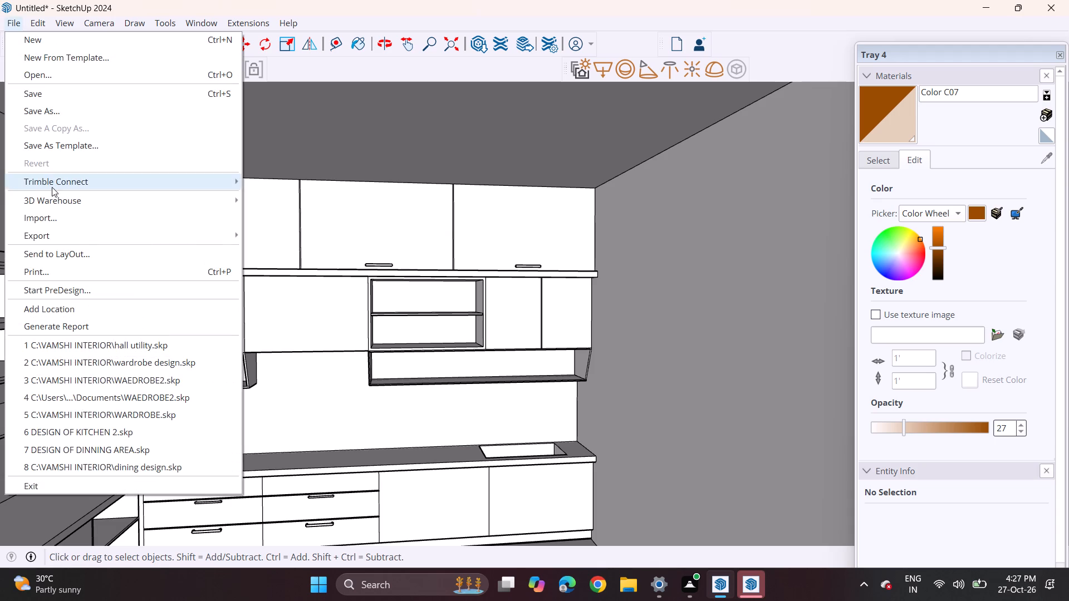
left_click(53, 209)
left_click(54, 211)
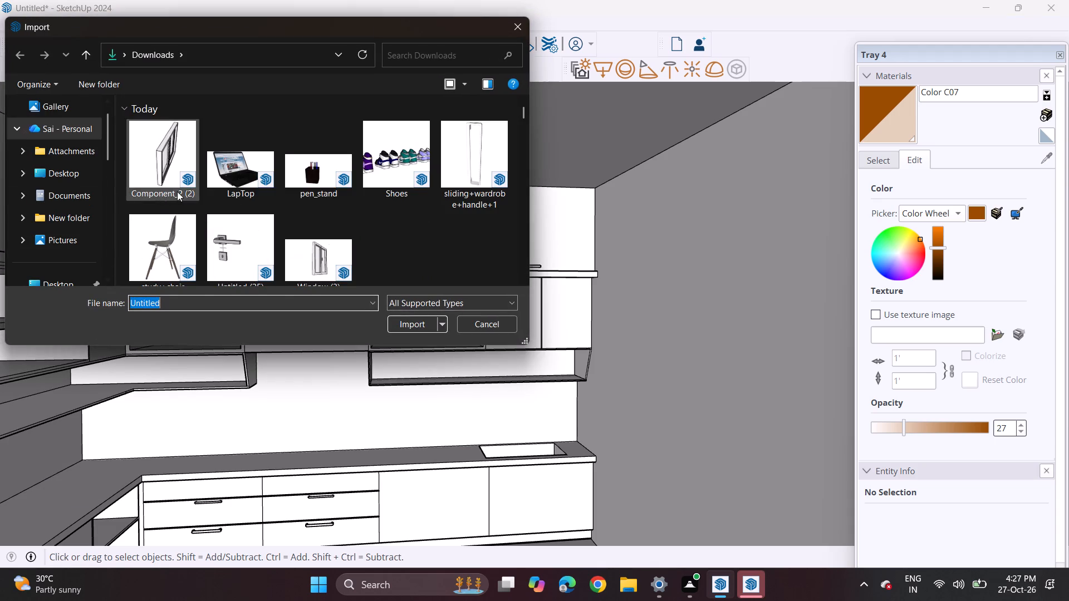
scroll(361, 180, "down", 5)
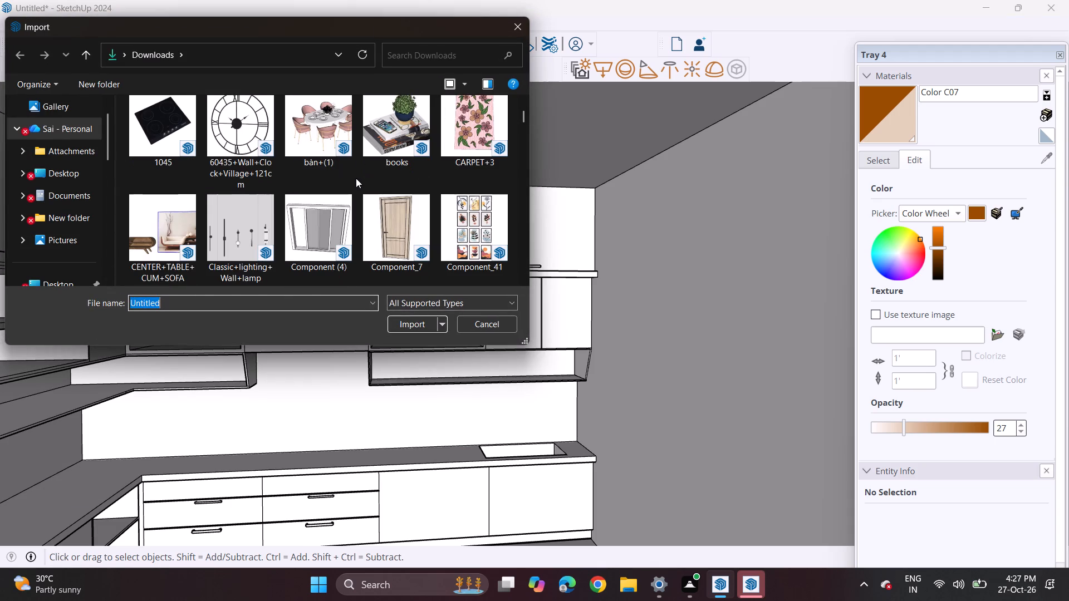
scroll(356, 178, "down", 5)
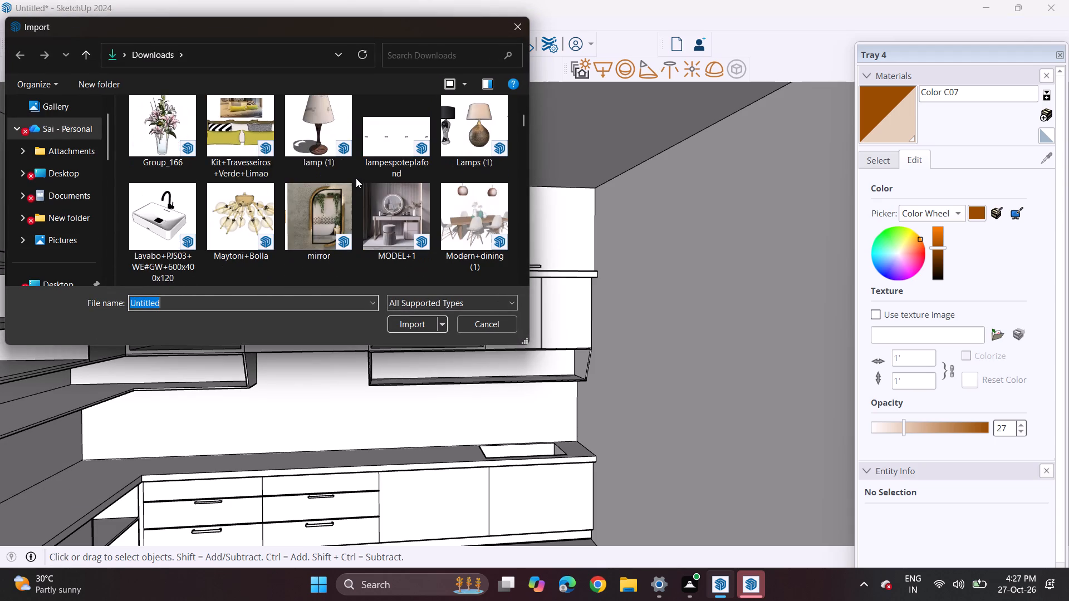
scroll(356, 178, "down", 2)
scroll(356, 178, "up", 1)
scroll(356, 178, "down", 4)
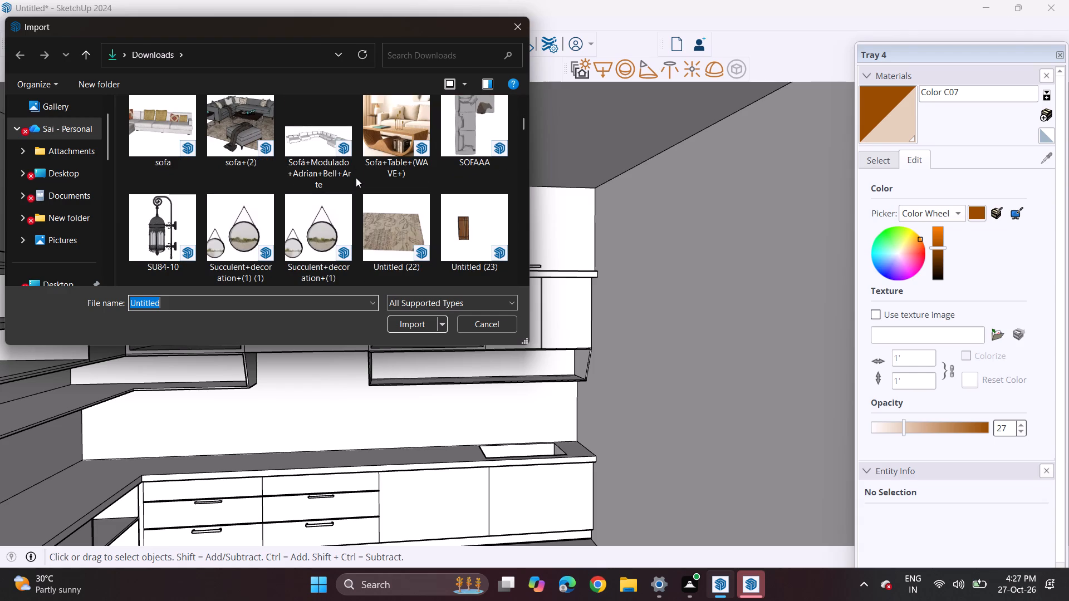
scroll(339, 161, "down", 3)
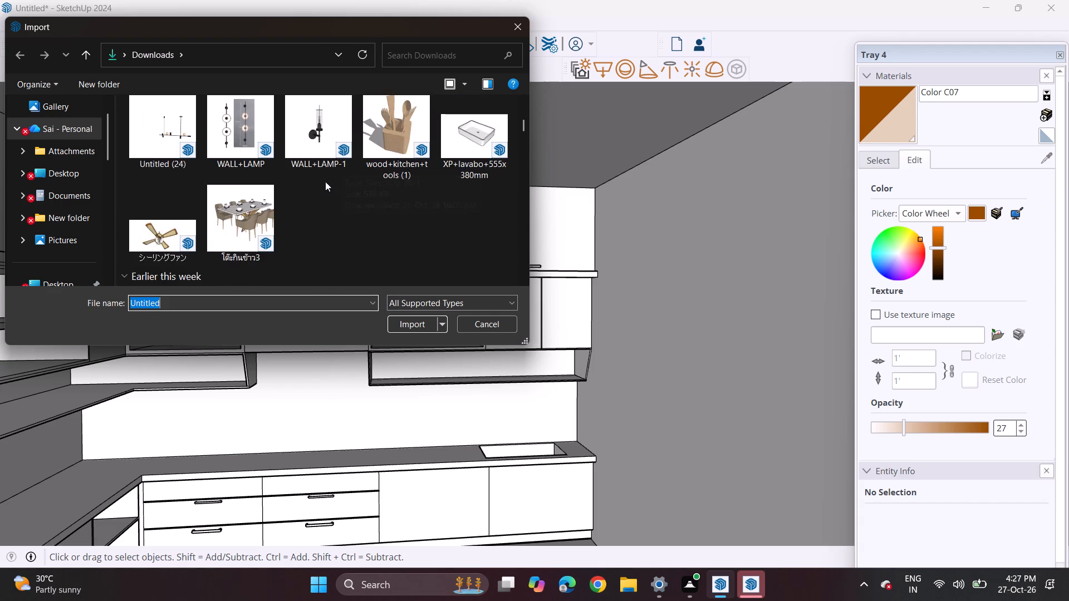
scroll(325, 181, "down", 9)
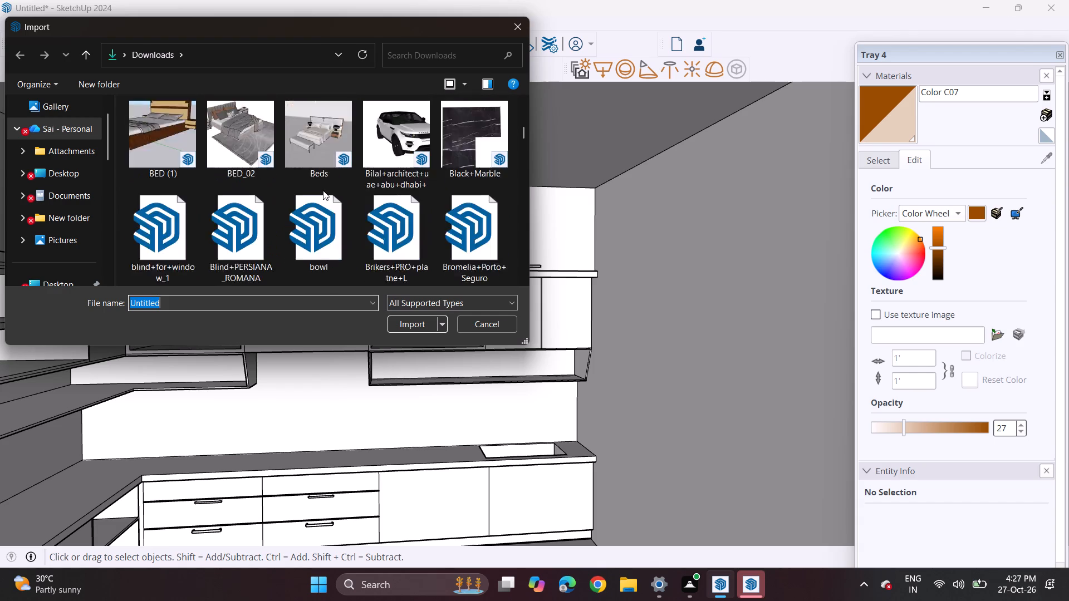
scroll(323, 190, "up", 1)
scroll(324, 205, "down", 2)
scroll(324, 208, "up", 1)
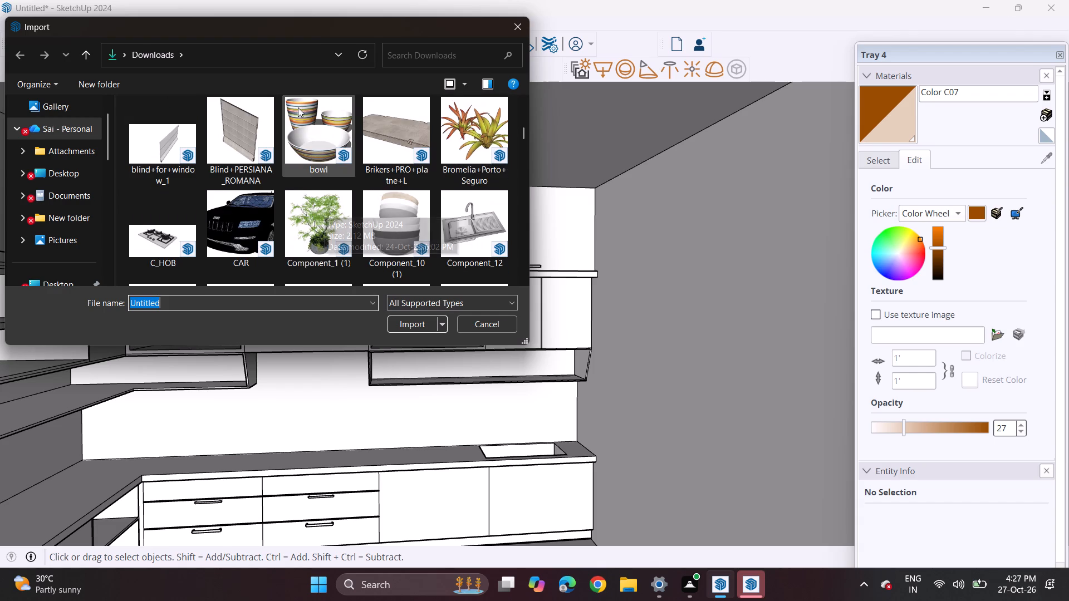
left_click(315, 137)
left_click(417, 323)
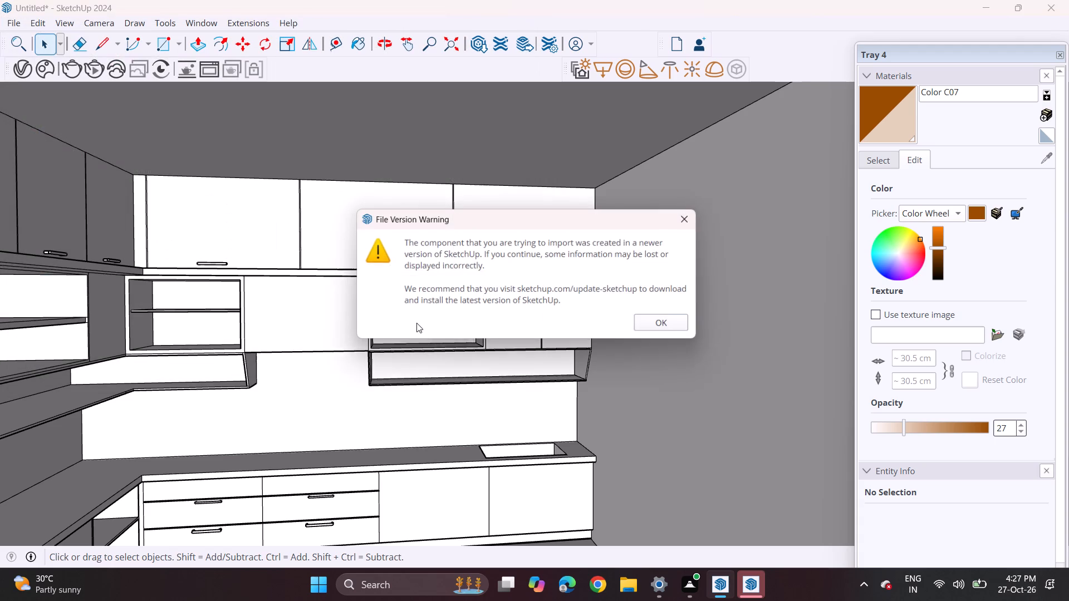
left_click(643, 329)
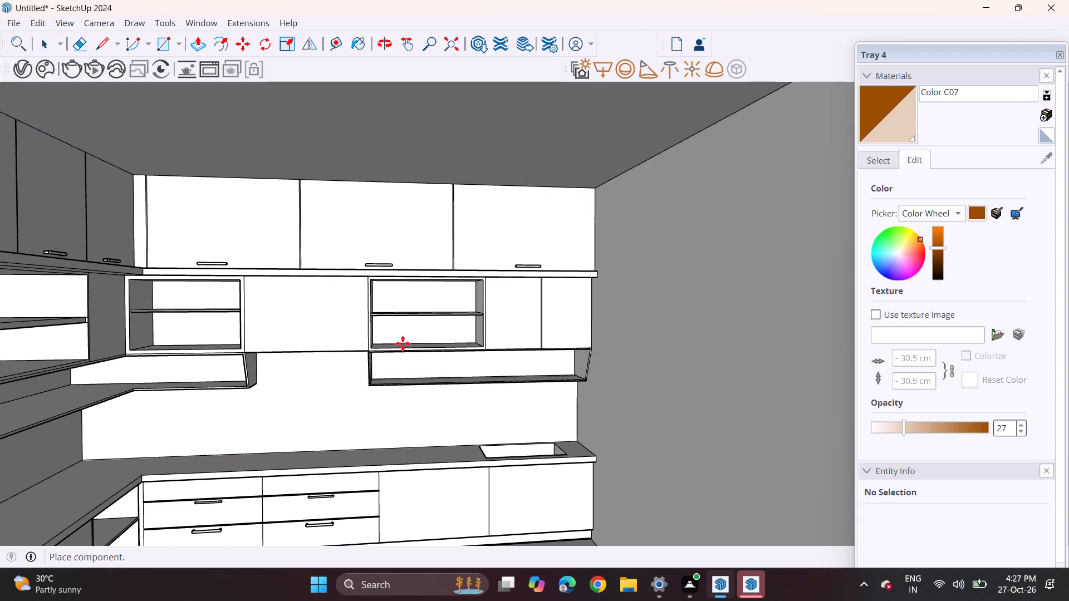
left_click(406, 353)
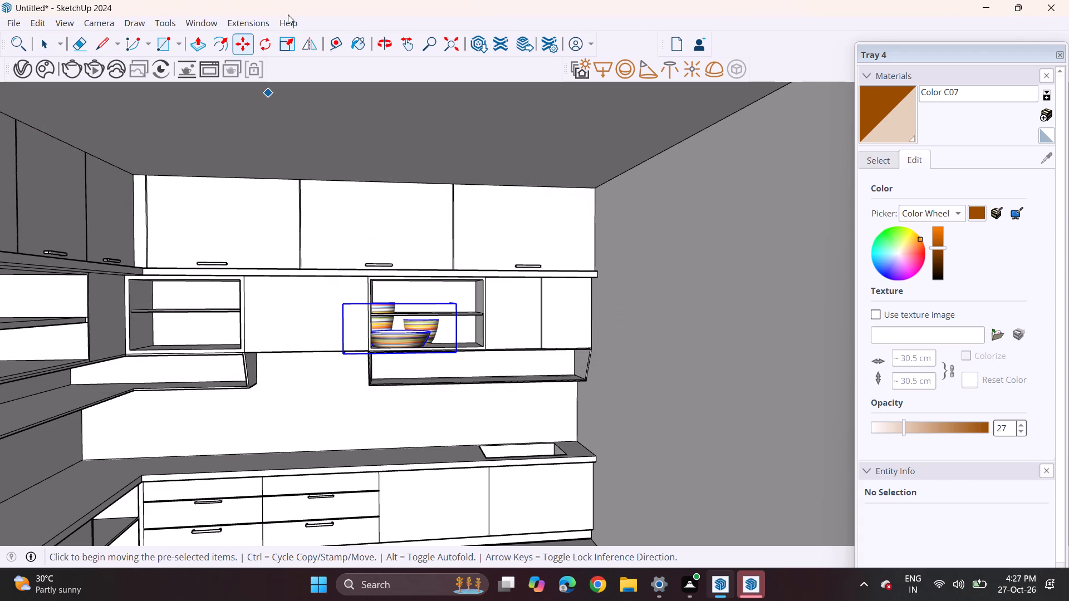
Scale the bowl set down uniformly so it fits inside the niche's lower compartment.
left_click(278, 41)
left_click(340, 308)
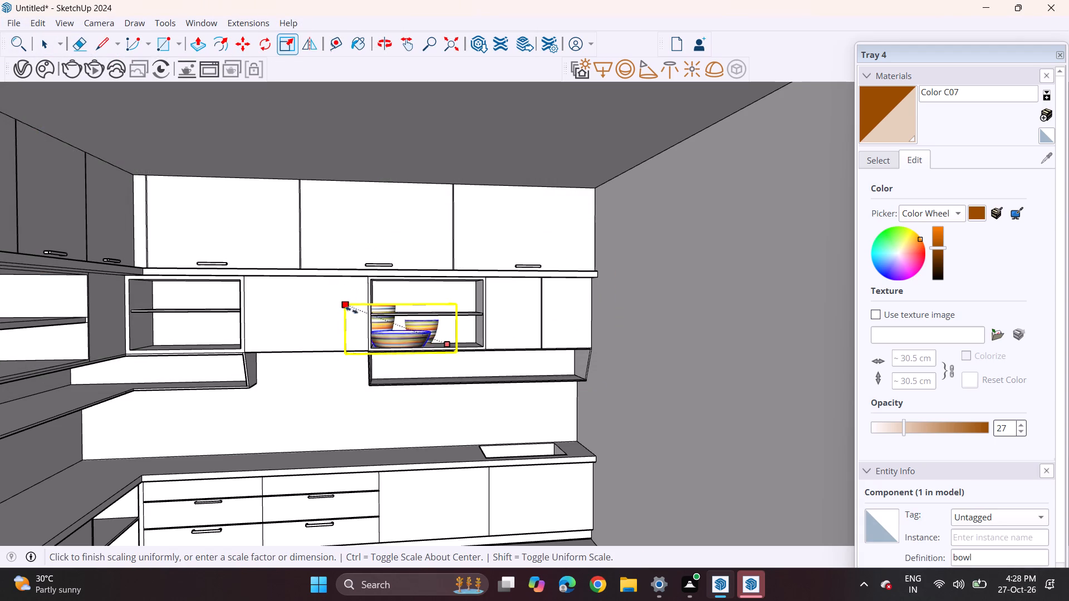
left_click(396, 313)
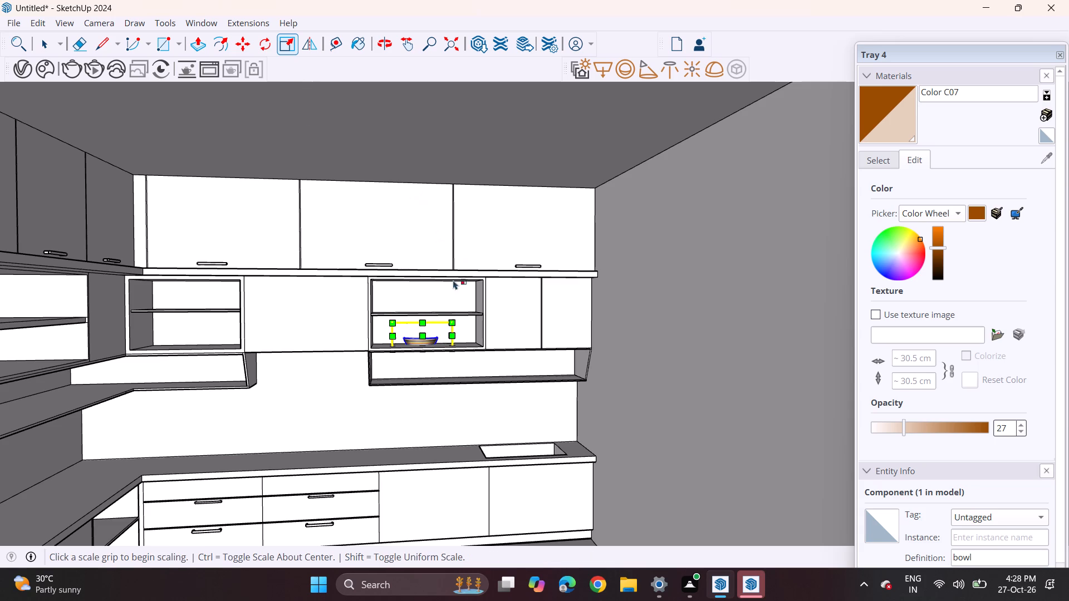
Move the bowl set toward the inner side of the niche's lower compartment, onto its bottom board.
middle_click_drag(434, 297, 428, 333)
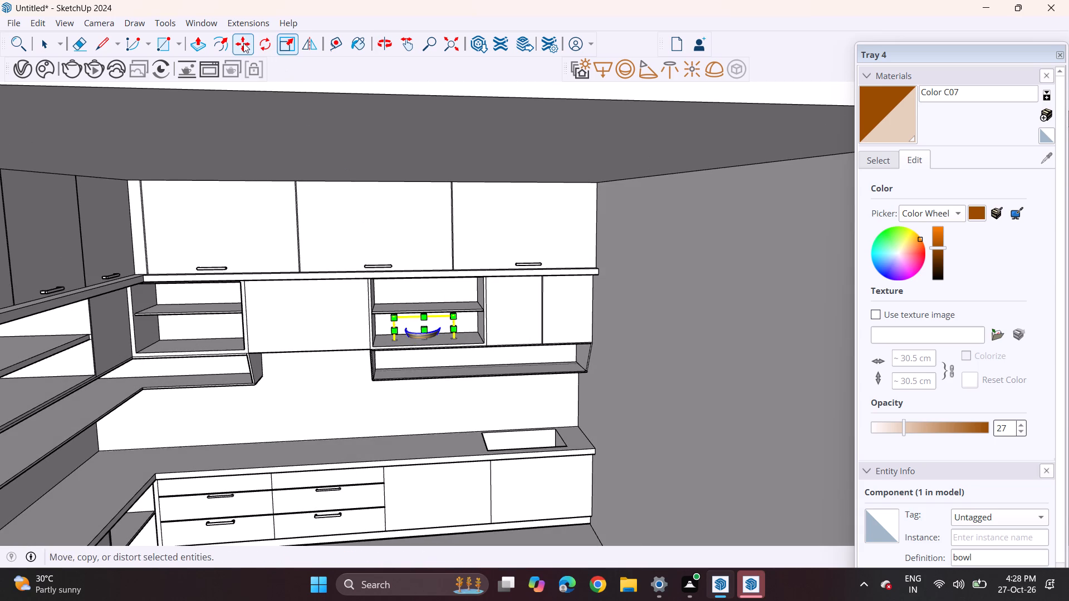
left_click(243, 43)
scroll(462, 285, "up", 3)
left_click(459, 364)
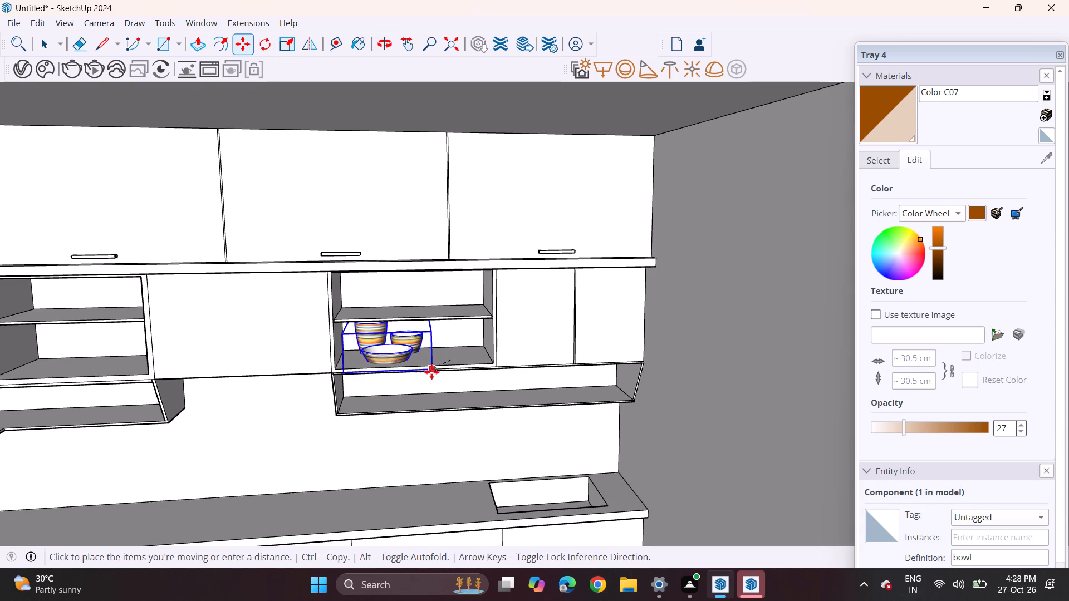
left_click(431, 372)
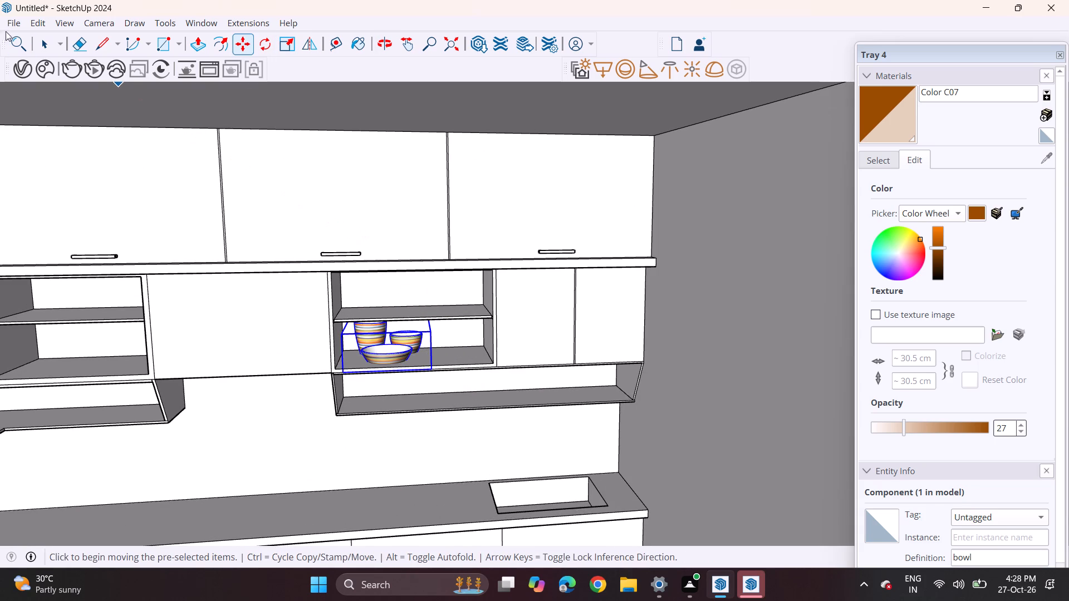
Import the Food+jars (1) model from the Downloads folder and place it beside the bowl set in the niche's lower compartment.
left_click(10, 23)
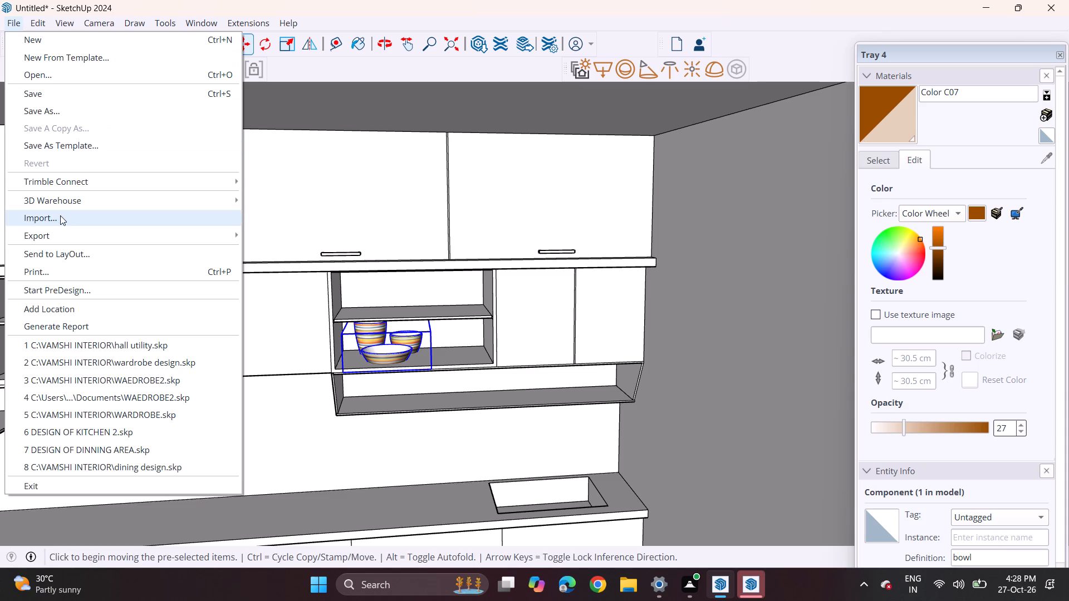
left_click(60, 215)
scroll(327, 181, "down", 8)
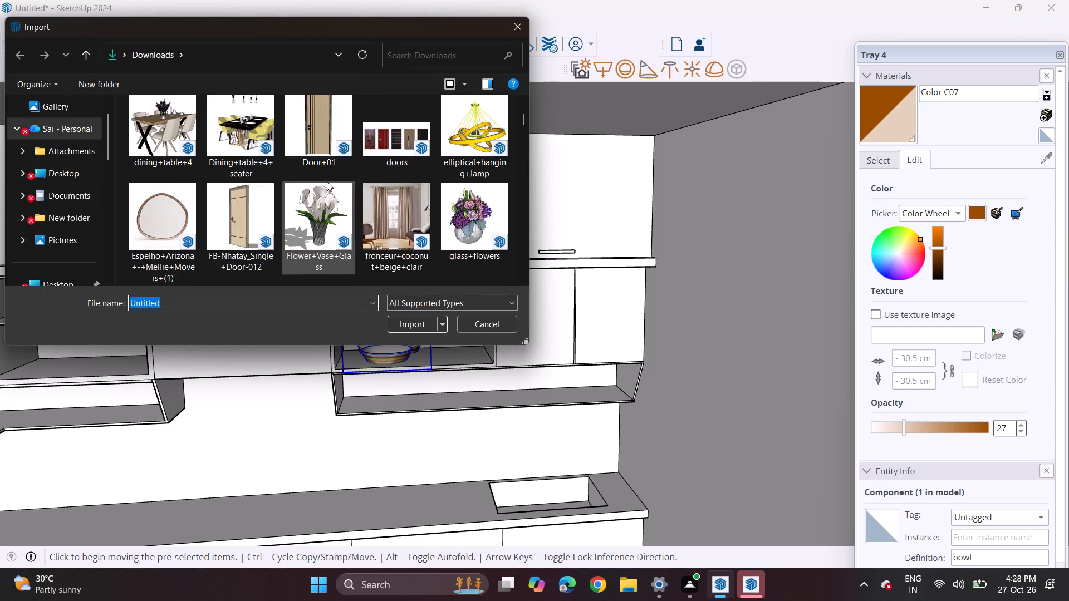
scroll(327, 177, "down", 19)
scroll(324, 176, "down", 4)
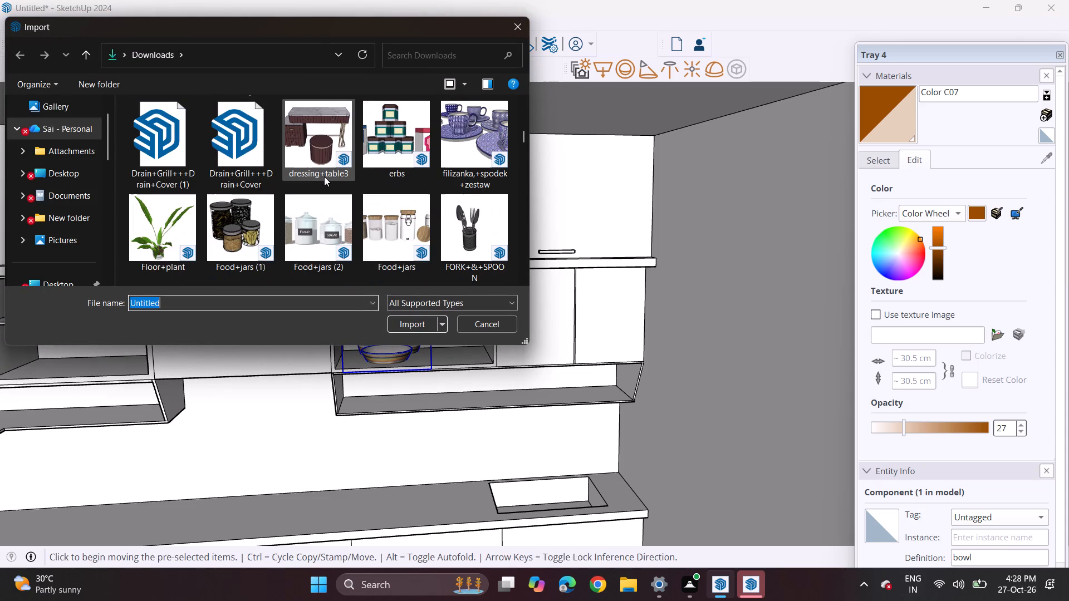
scroll(324, 176, "down", 1)
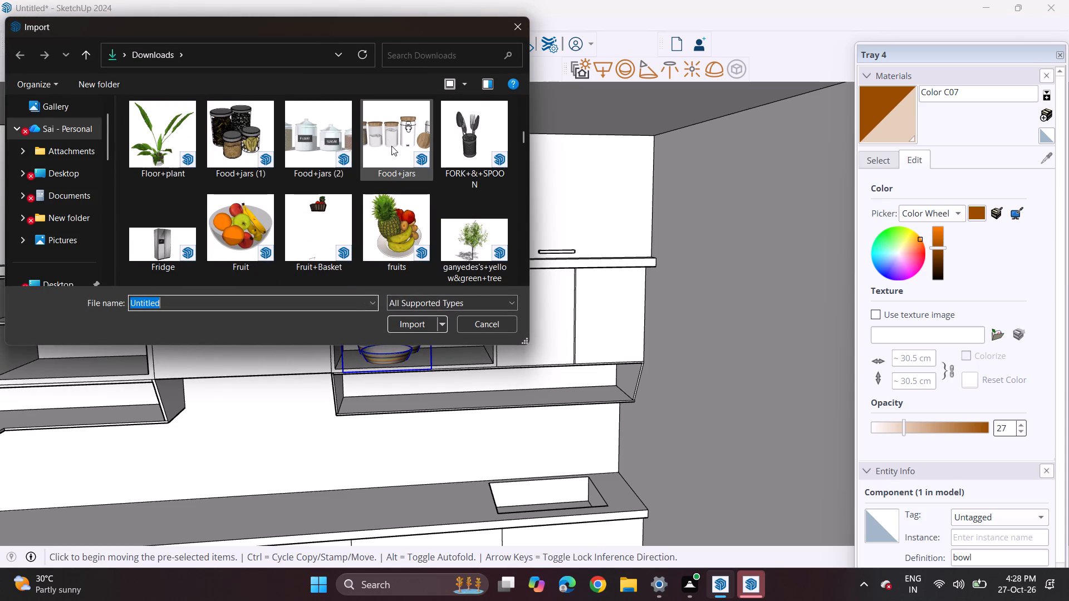
left_click(260, 141)
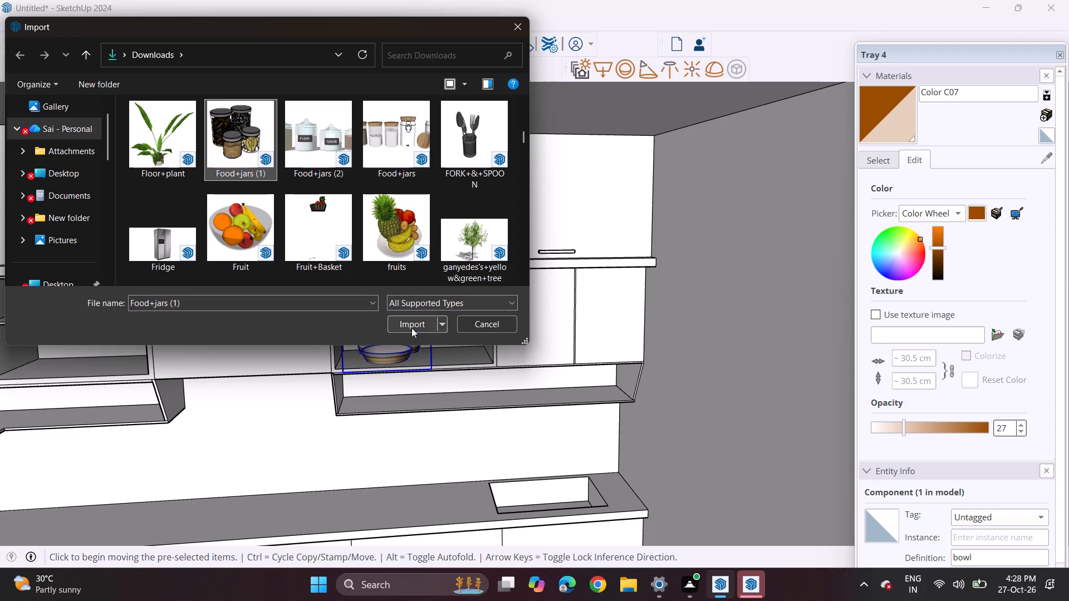
left_click(411, 328)
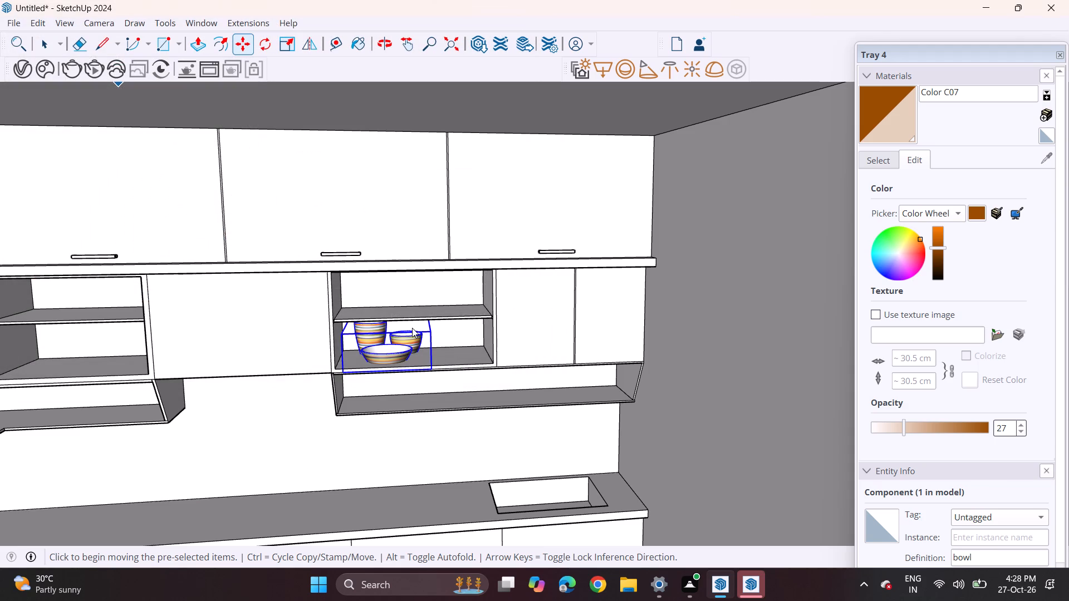
left_click(670, 332)
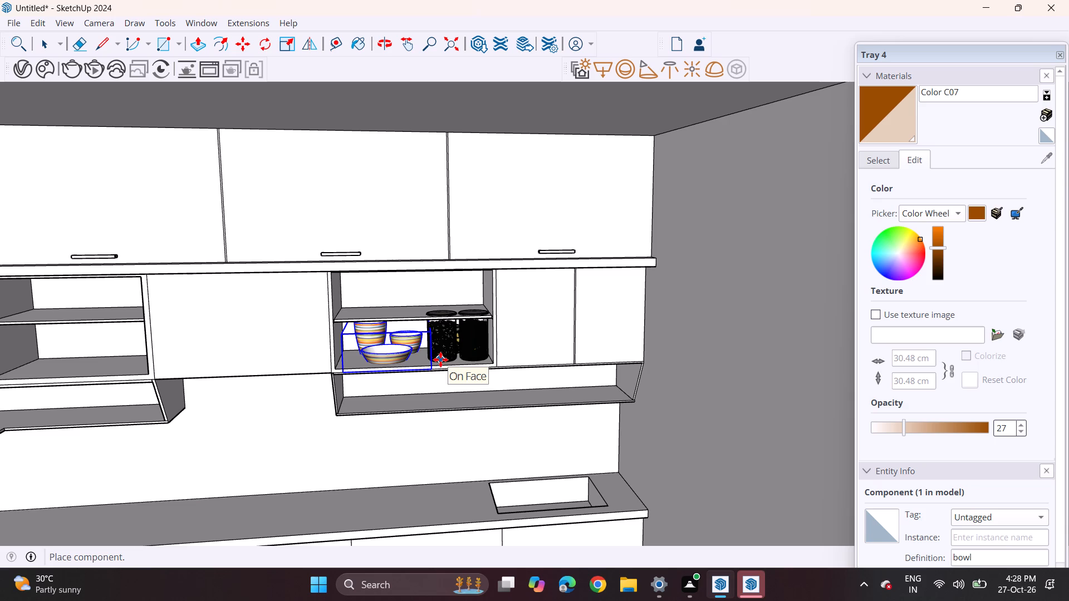
left_click(440, 359)
Scale the dark food jars down uniformly so they fit under the niche's middle shelf.
left_click(287, 48)
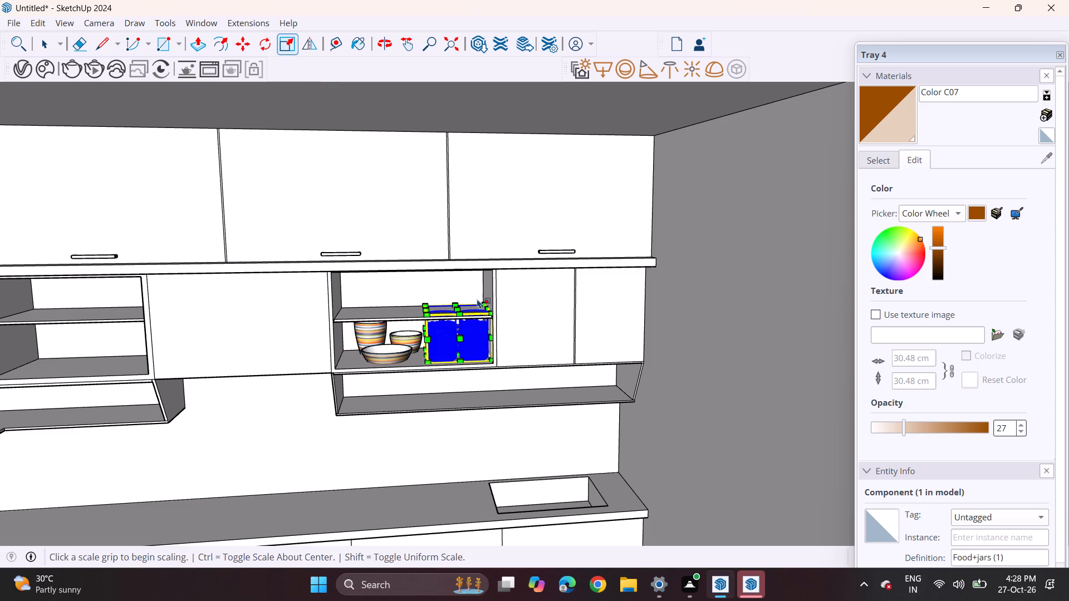
left_click(487, 302)
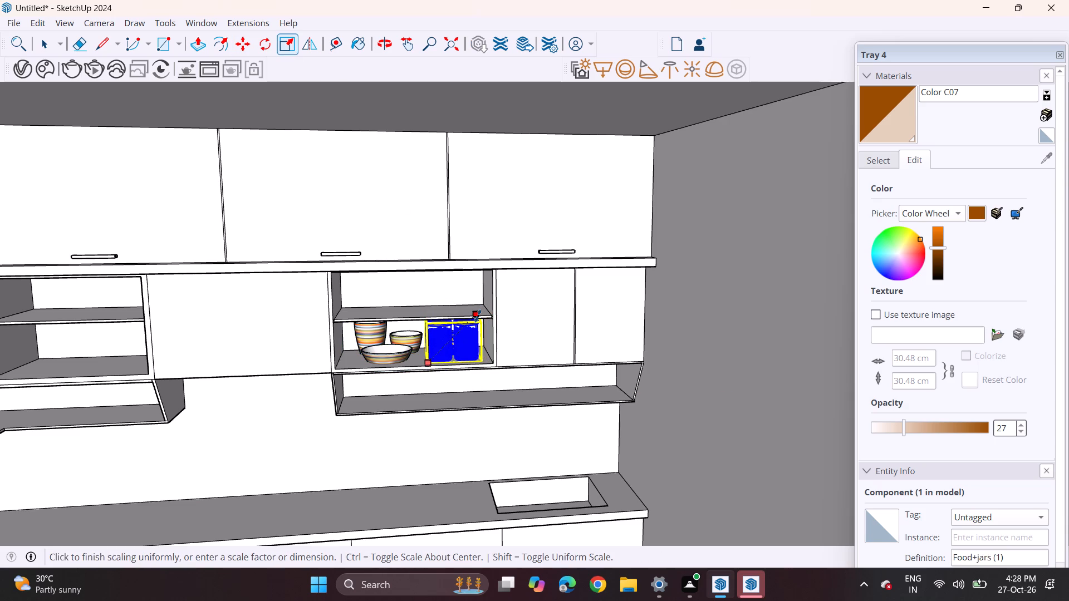
left_click(478, 316)
key("space")
left_click(463, 303)
Import the stacked bowls model Component_10 (1) from the Downloads folder and place it on the same niche's middle shelf.
middle_click_drag(462, 309, 464, 263)
scroll(464, 263, "up", 1)
left_click(7, 22)
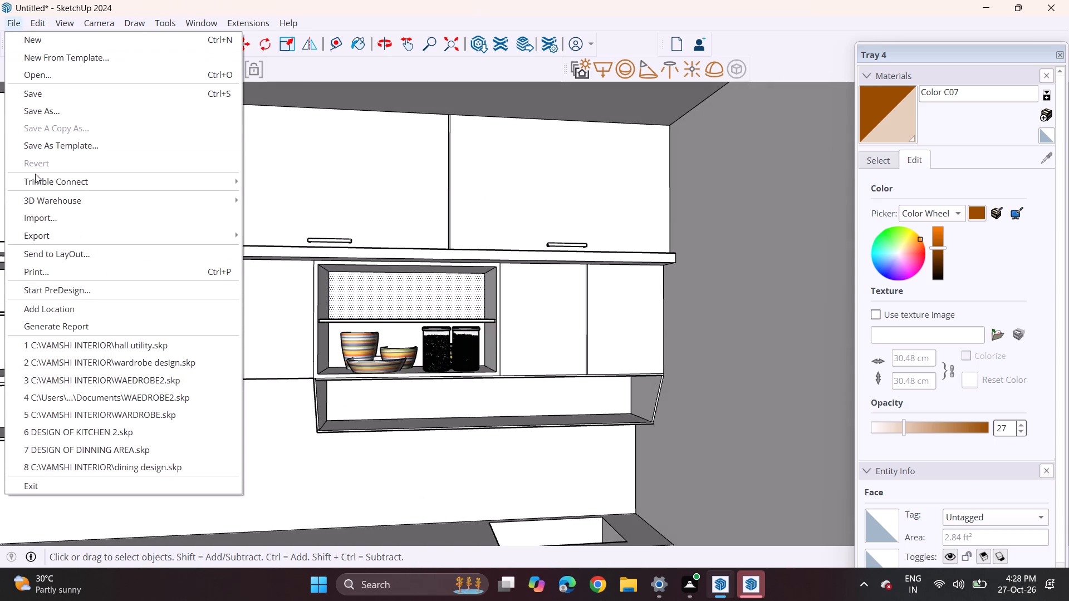
left_click(41, 221)
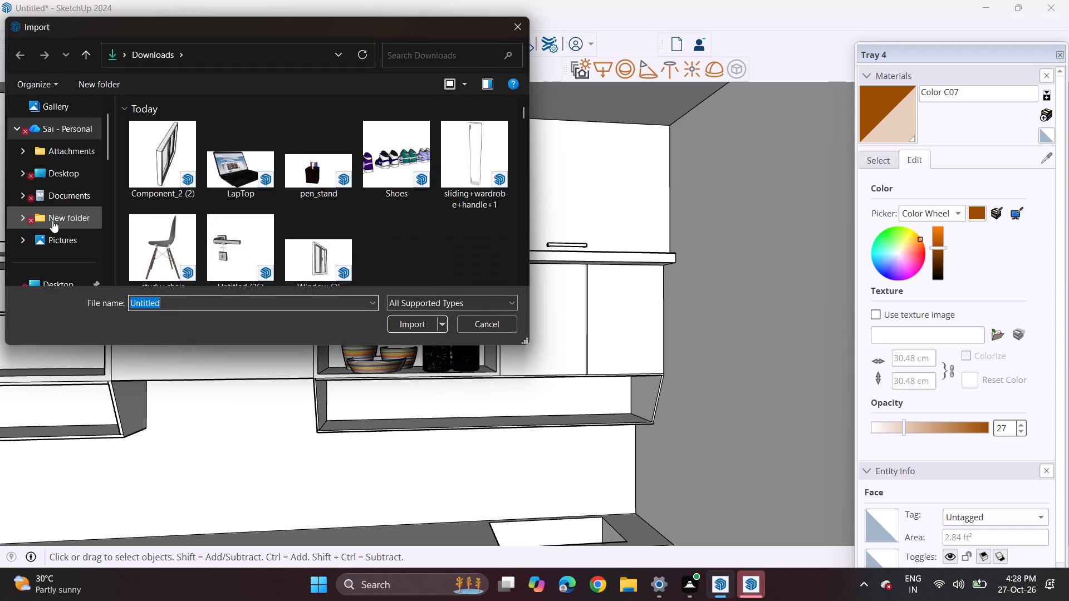
scroll(217, 207, "down", 1)
scroll(218, 208, "up", 1)
scroll(218, 208, "down", 2)
scroll(218, 208, "up", 1)
scroll(218, 208, "down", 3)
scroll(221, 219, "up", 1)
scroll(222, 219, "down", 5)
scroll(227, 218, "up", 1)
scroll(246, 213, "down", 4)
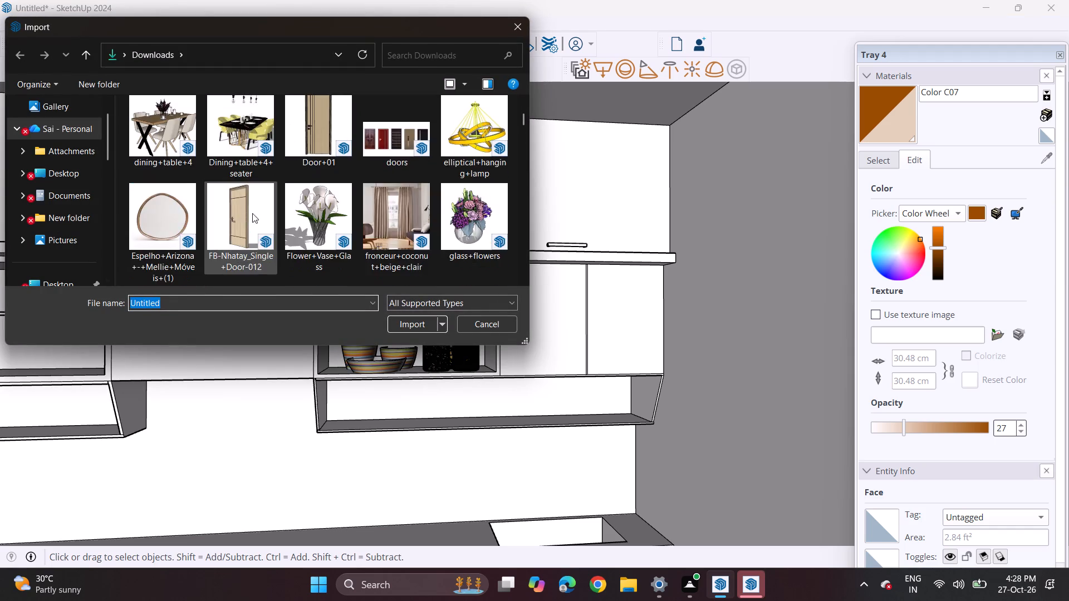
scroll(261, 215, "down", 2)
scroll(294, 226, "up", 1)
scroll(294, 226, "down", 8)
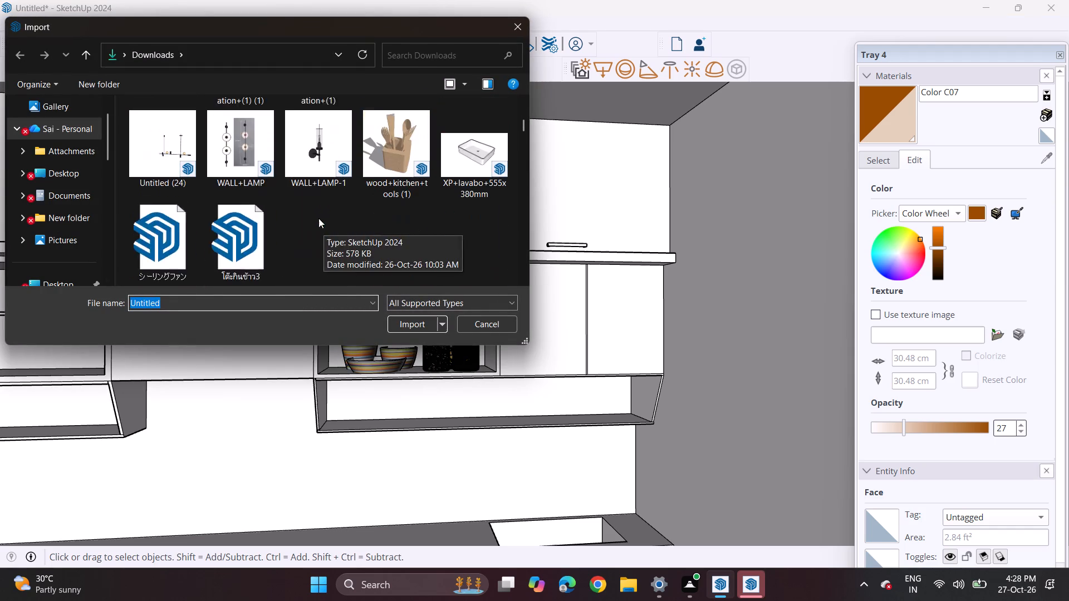
scroll(323, 213, "down", 8)
scroll(311, 208, "up", 1)
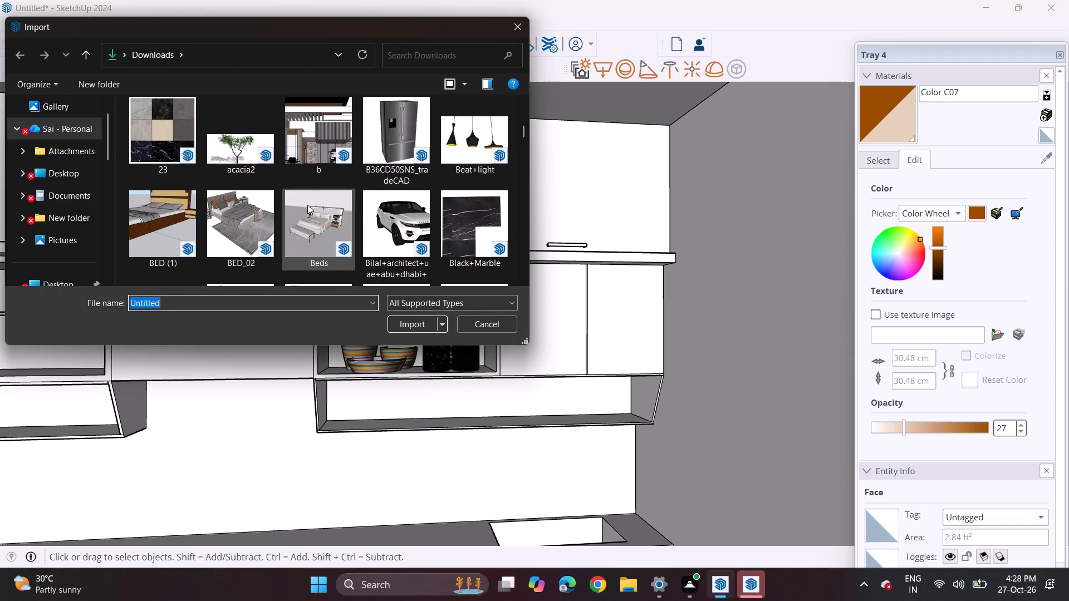
scroll(307, 205, "down", 2)
left_click(393, 234)
left_click(402, 326)
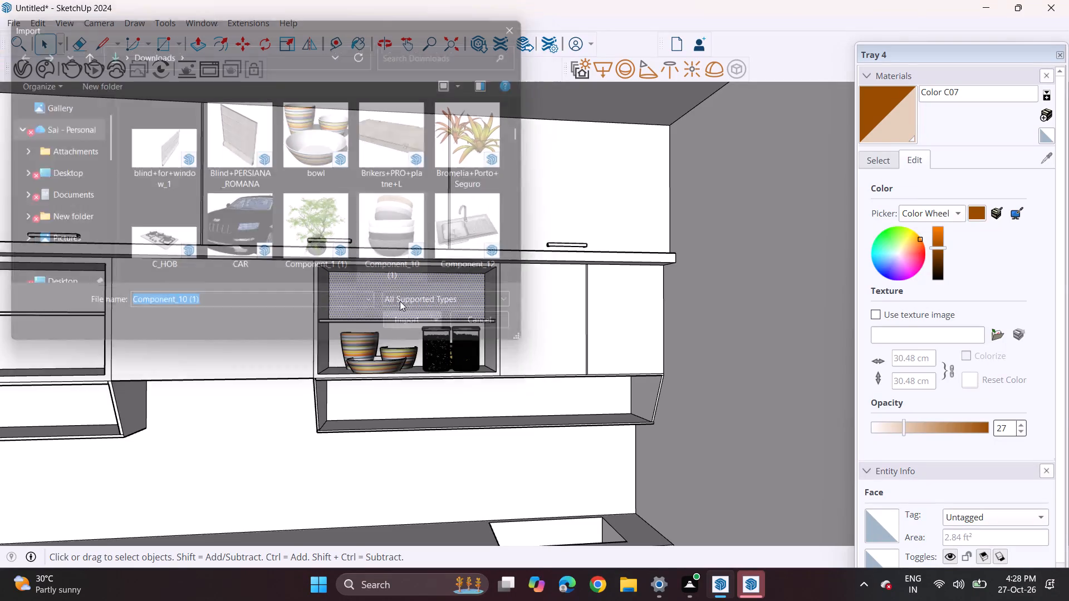
middle_click_drag(362, 302, 373, 309)
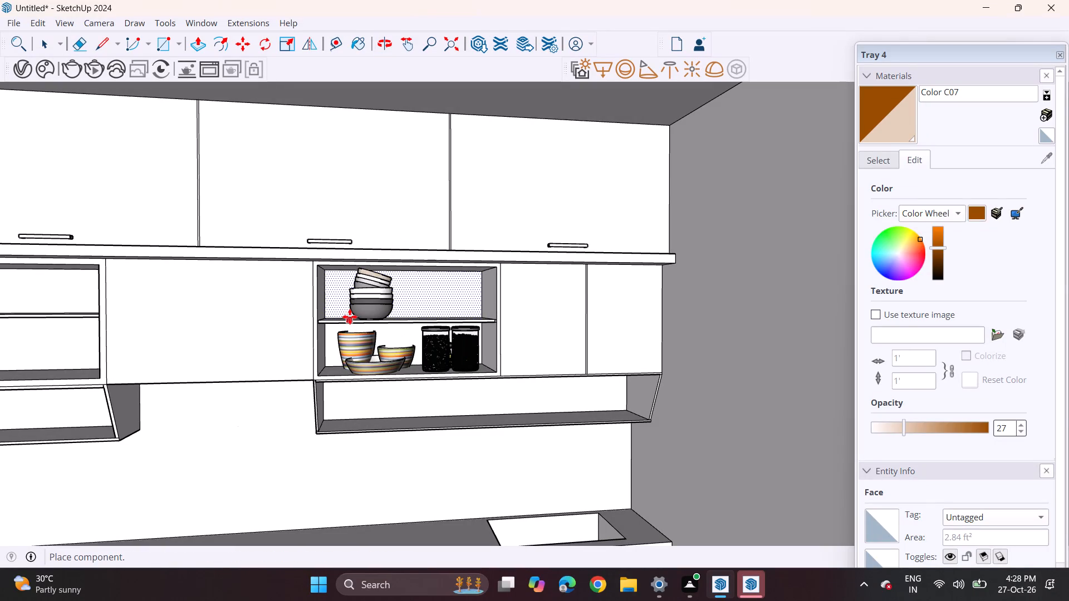
left_click(347, 317)
Import the jars model from the Downloads folder and place it at the open shelf below the niche.
left_click(6, 17)
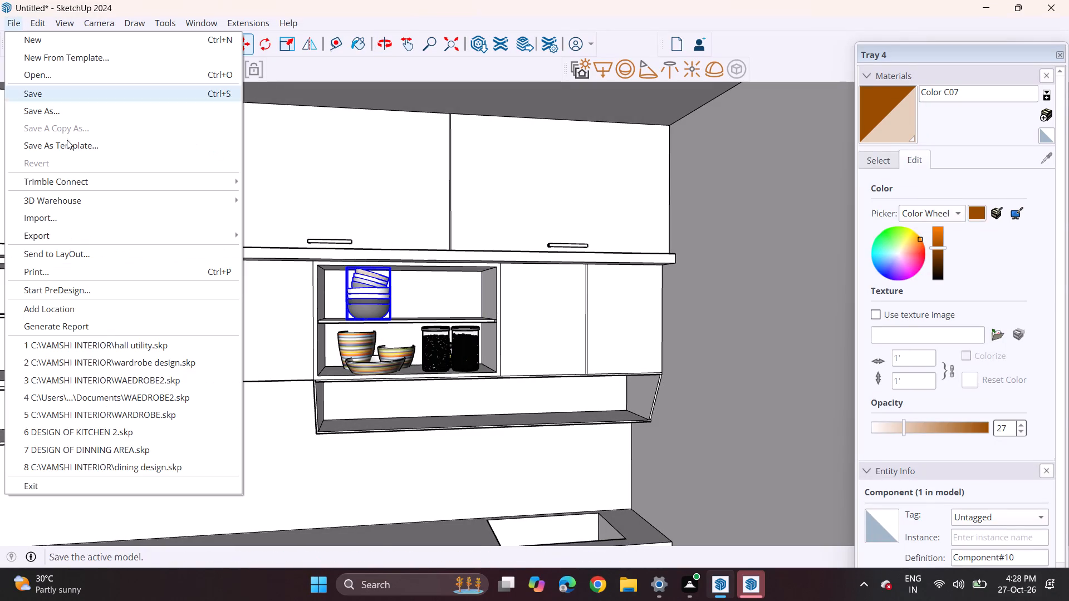
left_click(79, 219)
scroll(354, 189, "down", 8)
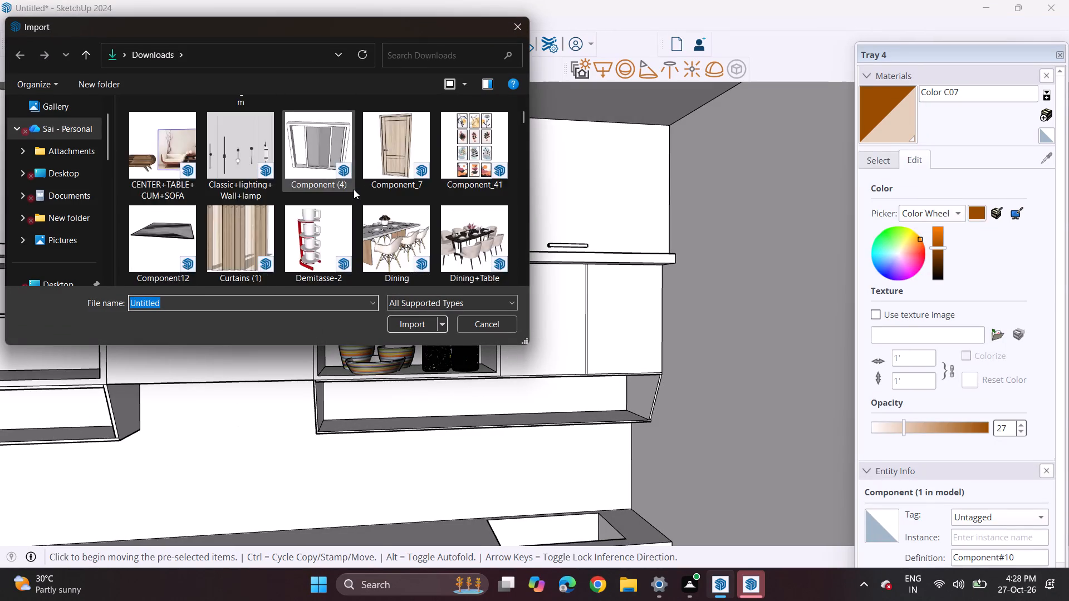
scroll(354, 189, "down", 9)
scroll(352, 193, "up", 1)
scroll(352, 194, "down", 12)
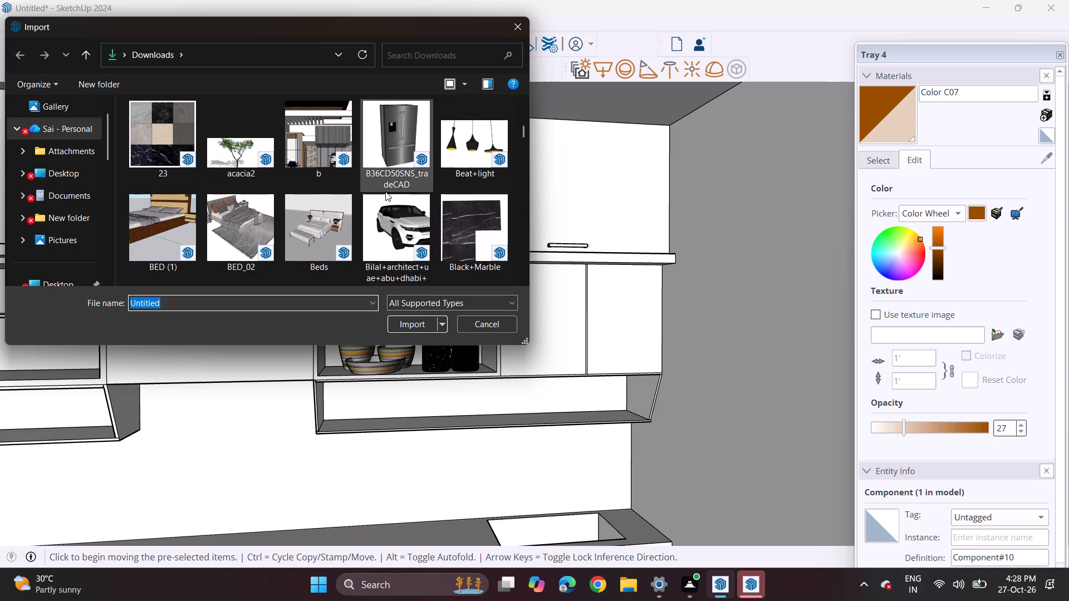
scroll(385, 191, "down", 3)
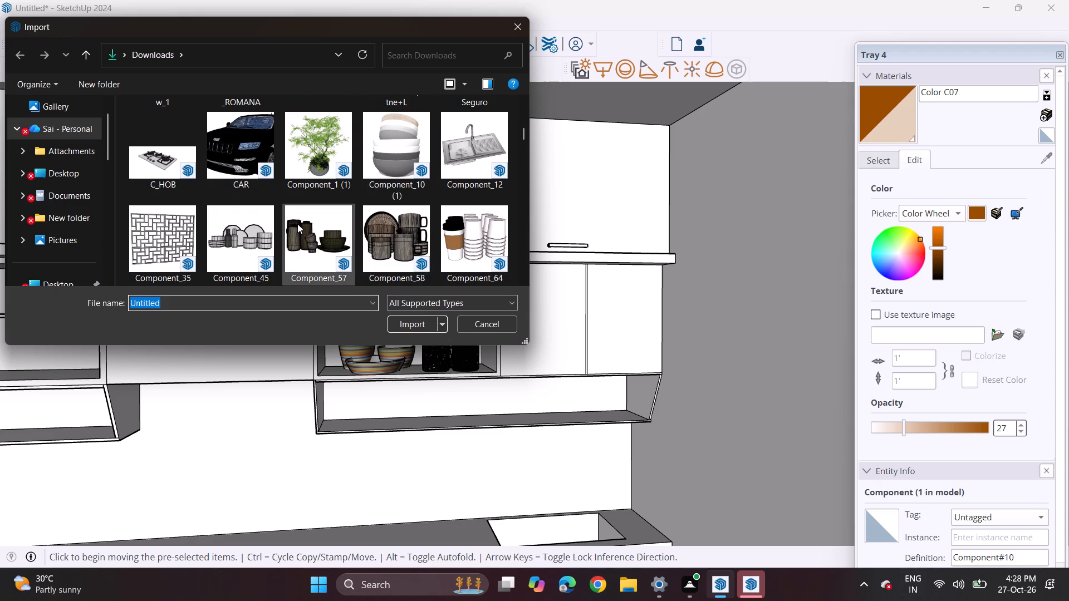
scroll(297, 224, "down", 4)
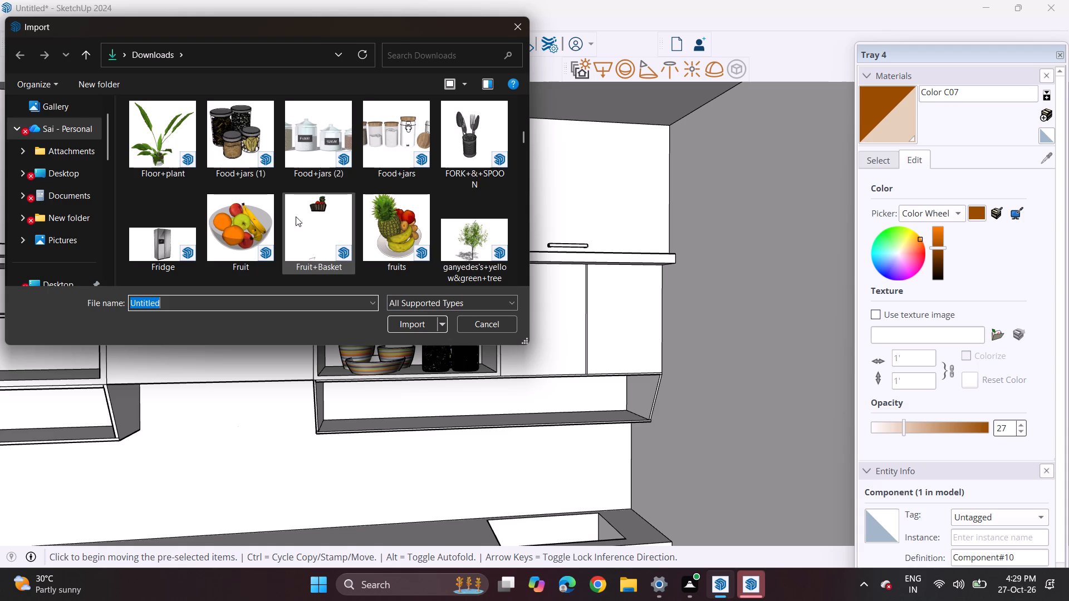
scroll(296, 216, "down", 3)
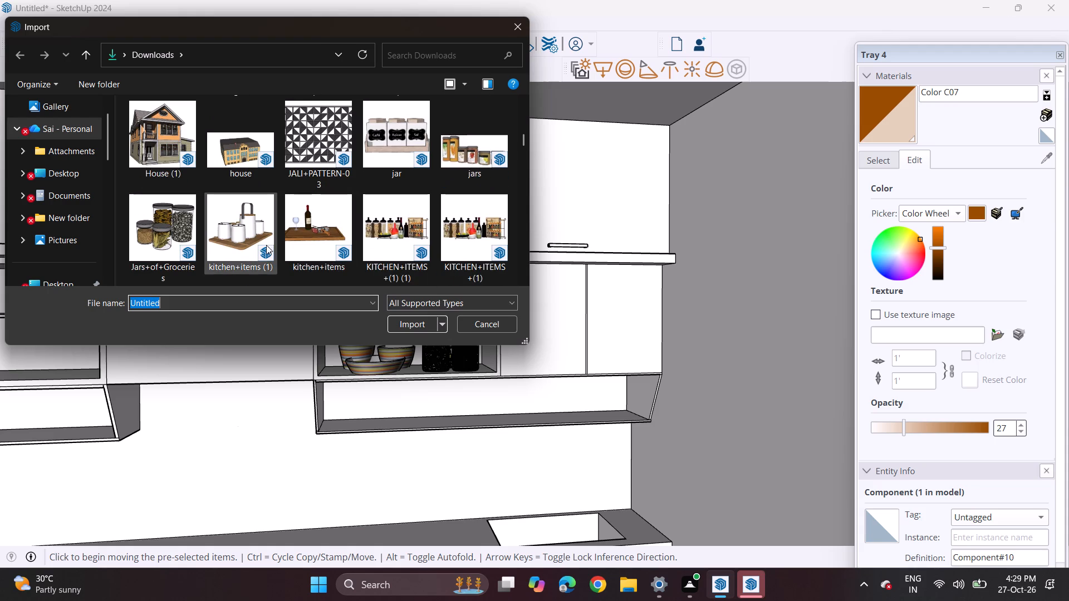
left_click(478, 154)
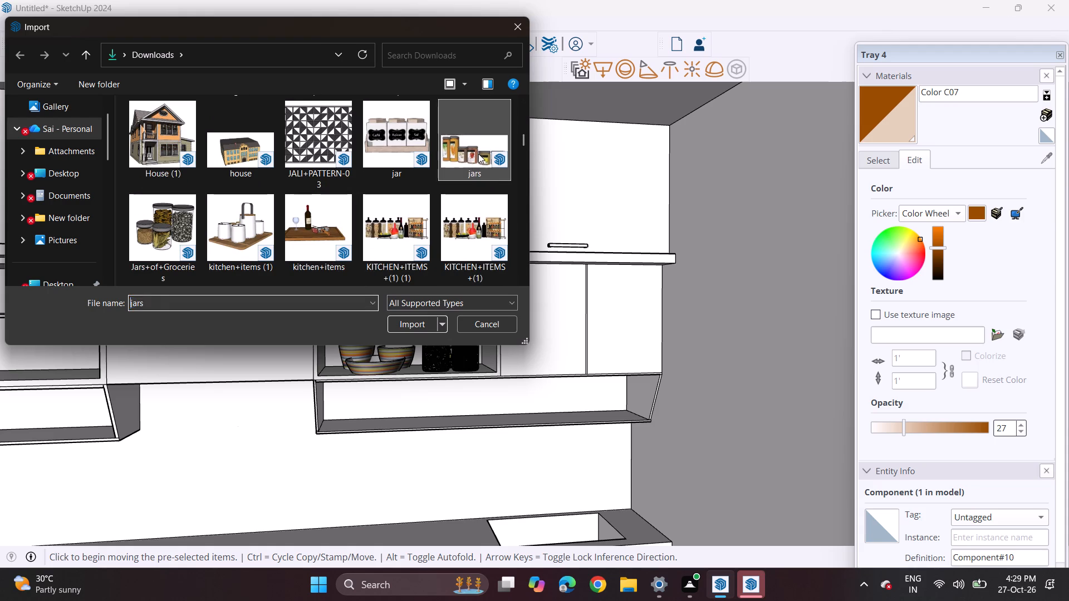
left_click(396, 325)
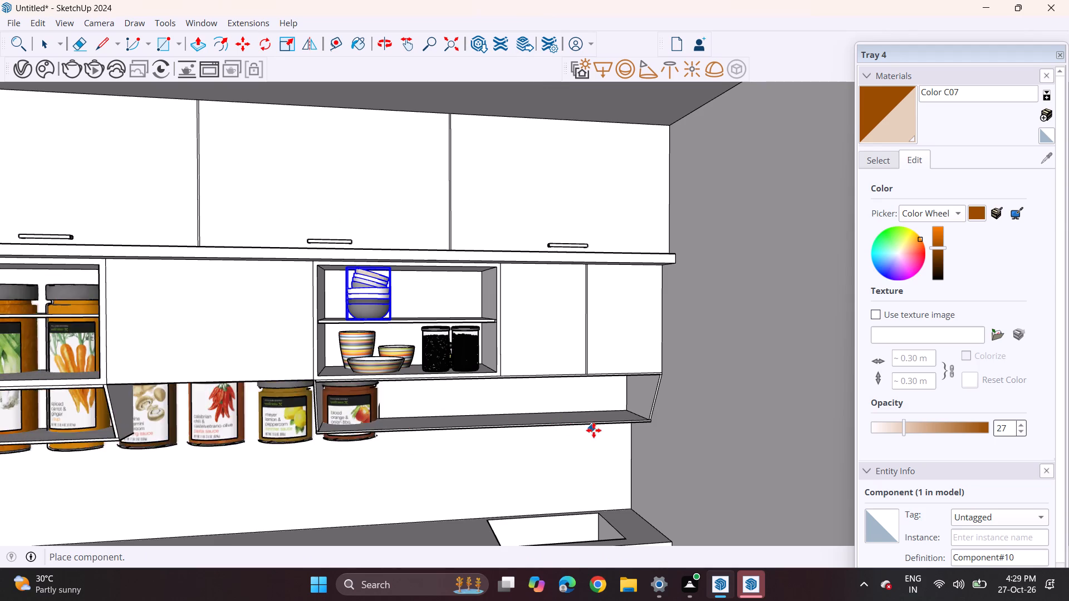
left_click(674, 419)
Scale the row of labelled jars down uniformly from its upper corner to suit the open shelf's height.
scroll(345, 401, "down", 7)
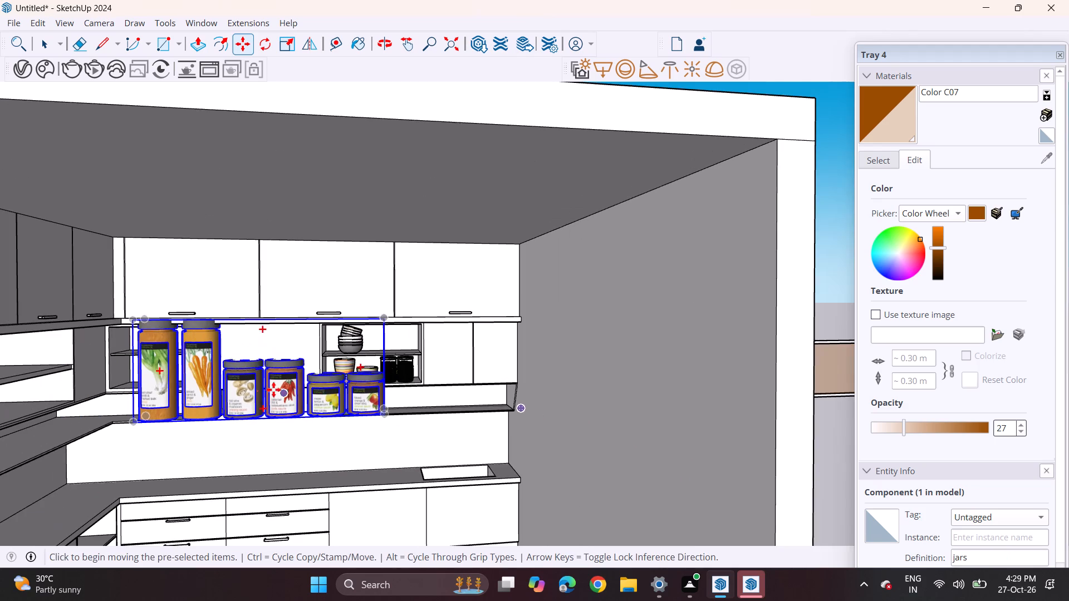
left_click(285, 42)
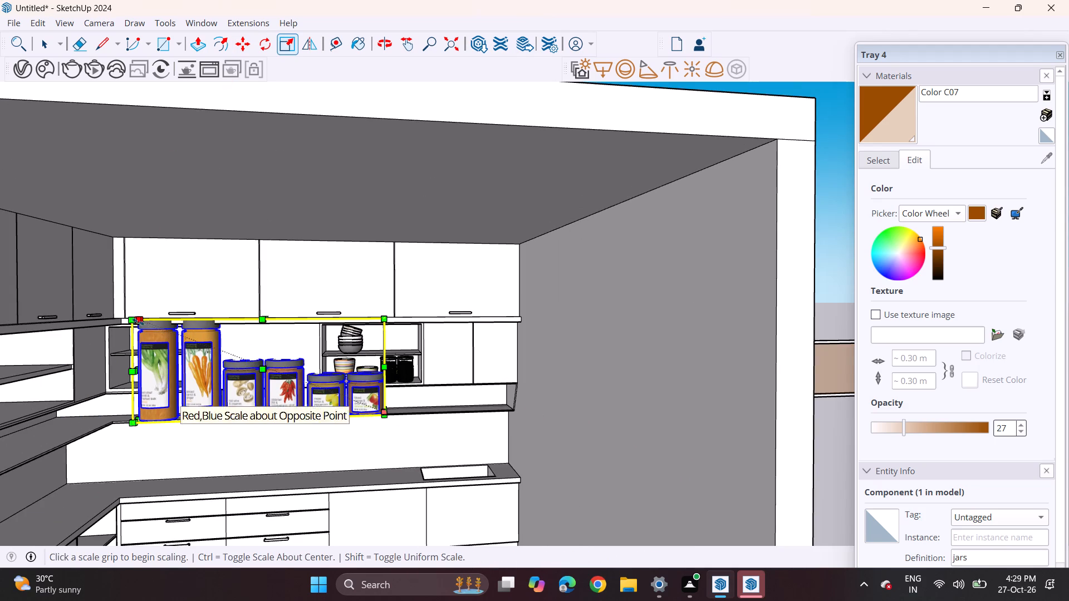
left_click(133, 322)
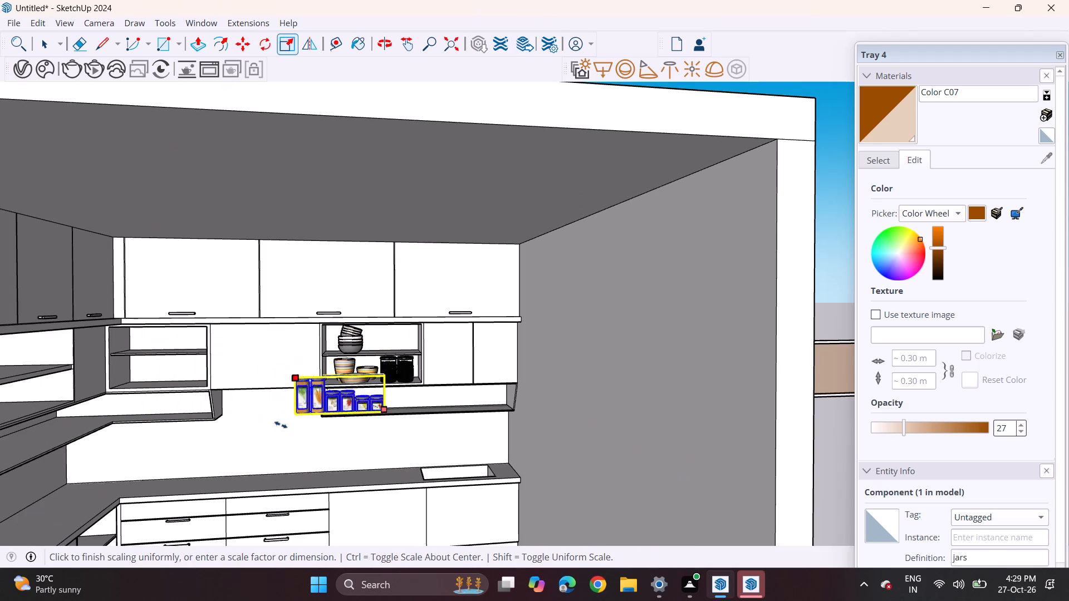
left_click(294, 427)
Move the row of labelled jars along the open shelf below the niche so it sits inside the slanted end panel.
middle_click(316, 388)
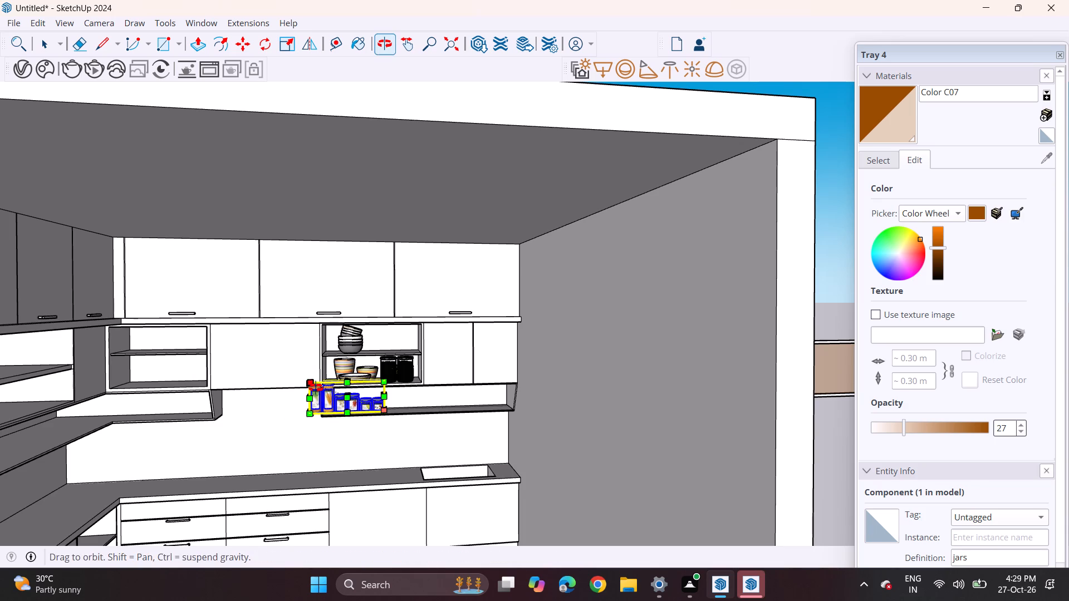
scroll(276, 243, "up", 1)
left_click(248, 34)
middle_click_drag(420, 400, 398, 427)
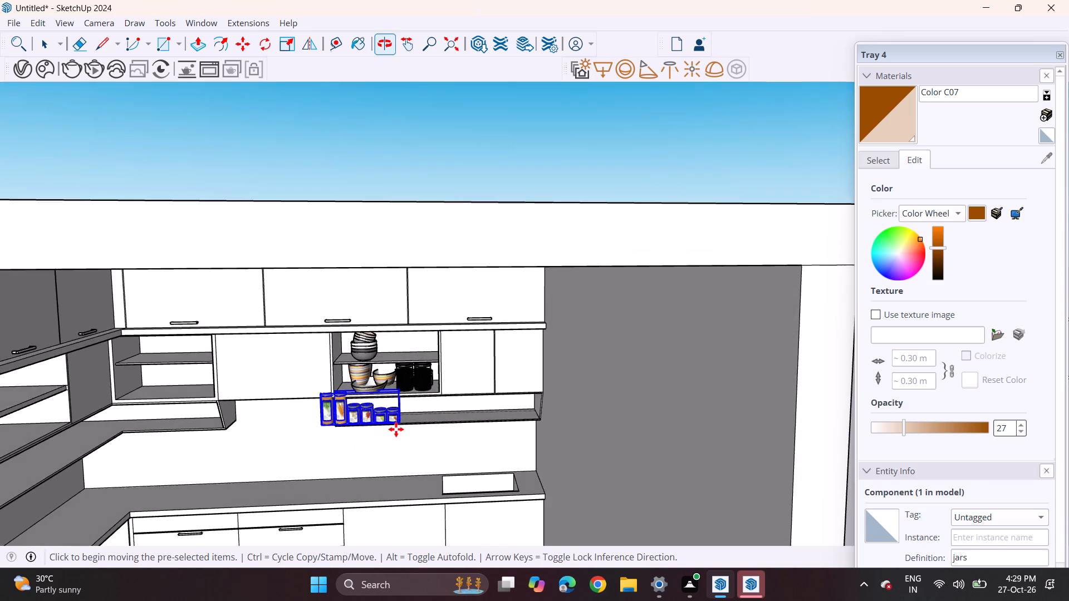
scroll(394, 429, "up", 9)
left_click(403, 418)
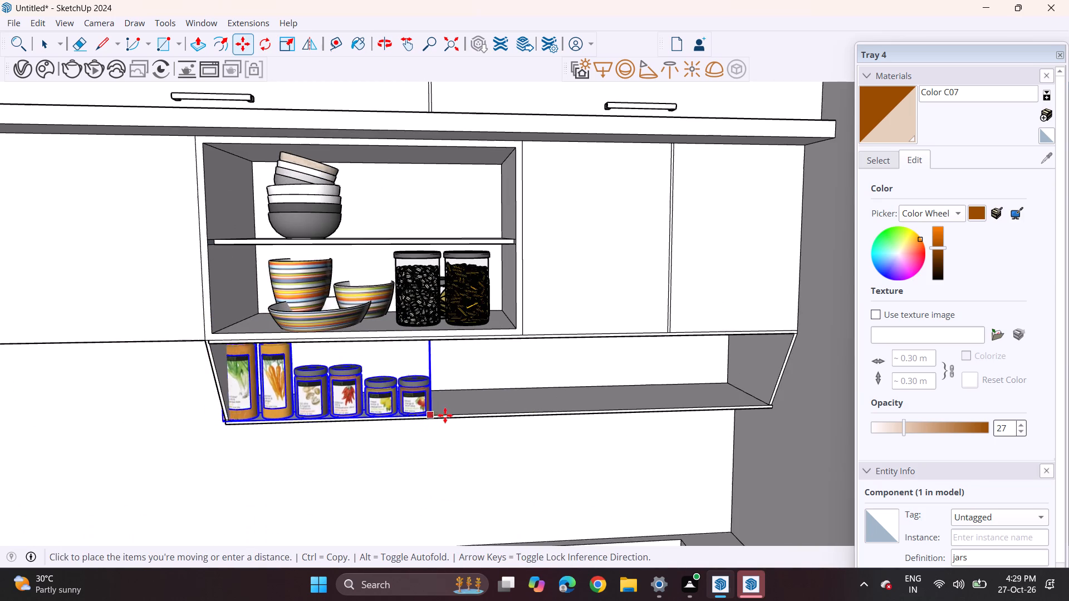
left_click(452, 413)
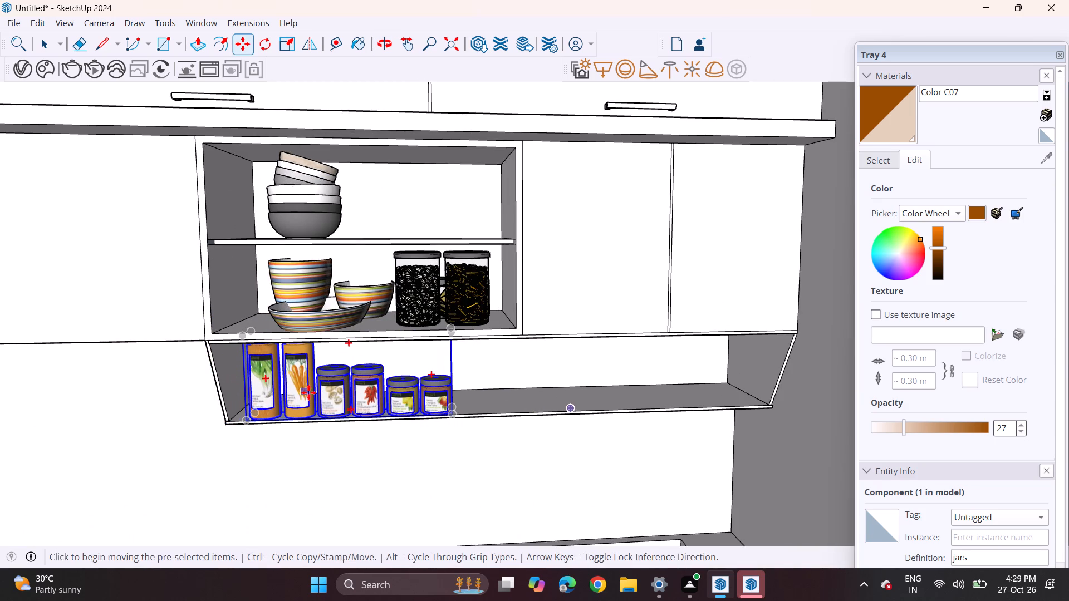
key("space")
left_click(266, 459)
Import the cups model KITCHEN+ITEMS+(3) from the Downloads folder and place it on the open shelf beside the labelled jars.
scroll(294, 432, "down", 1)
middle_click_drag(301, 432, 307, 371)
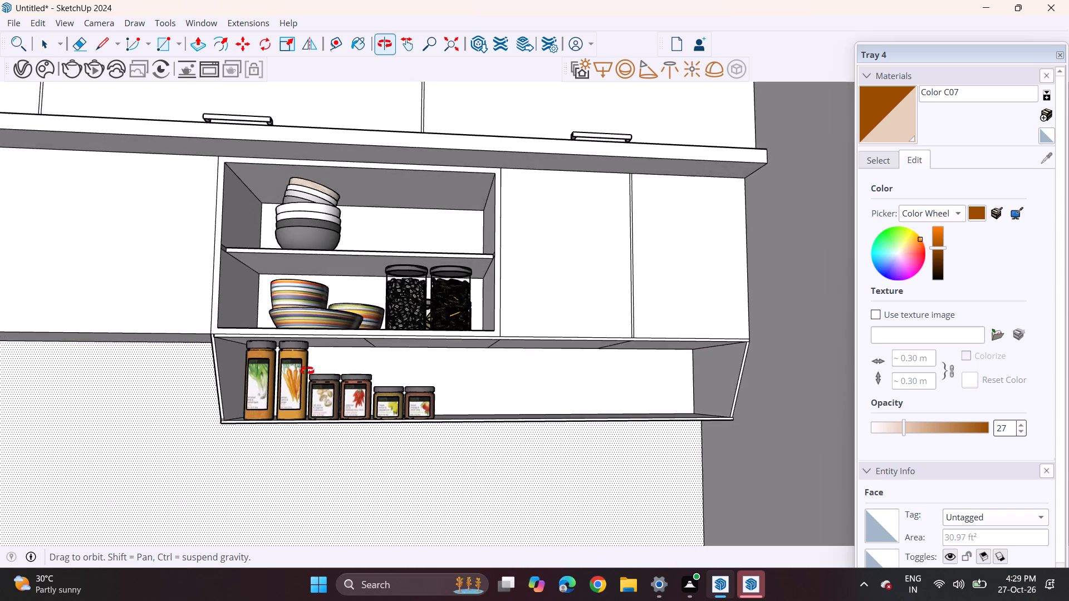
middle_click_drag(307, 371, 330, 392)
left_click(15, 16)
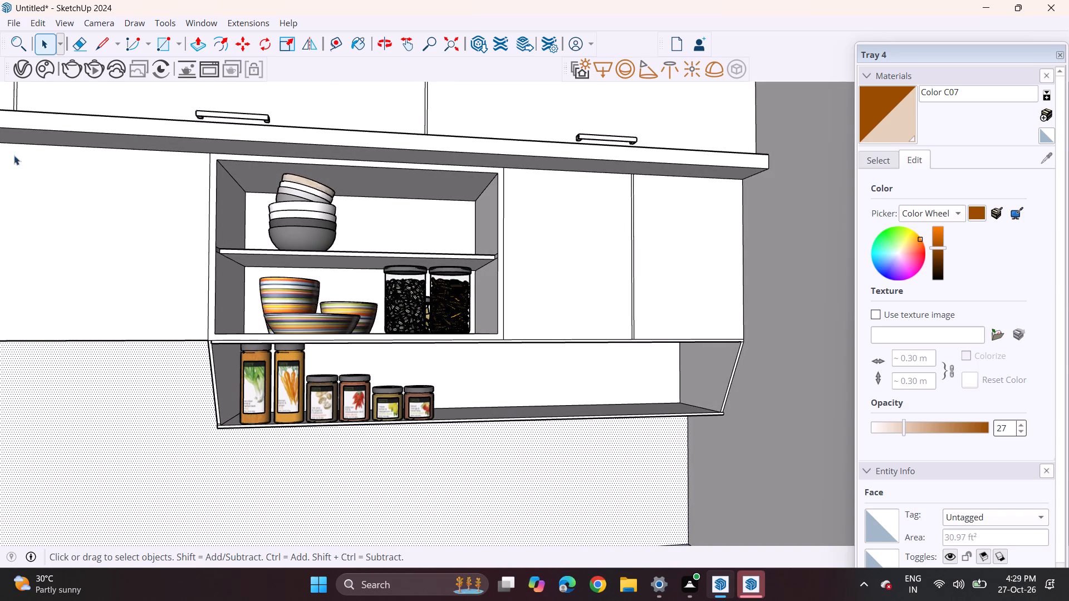
left_click(13, 26)
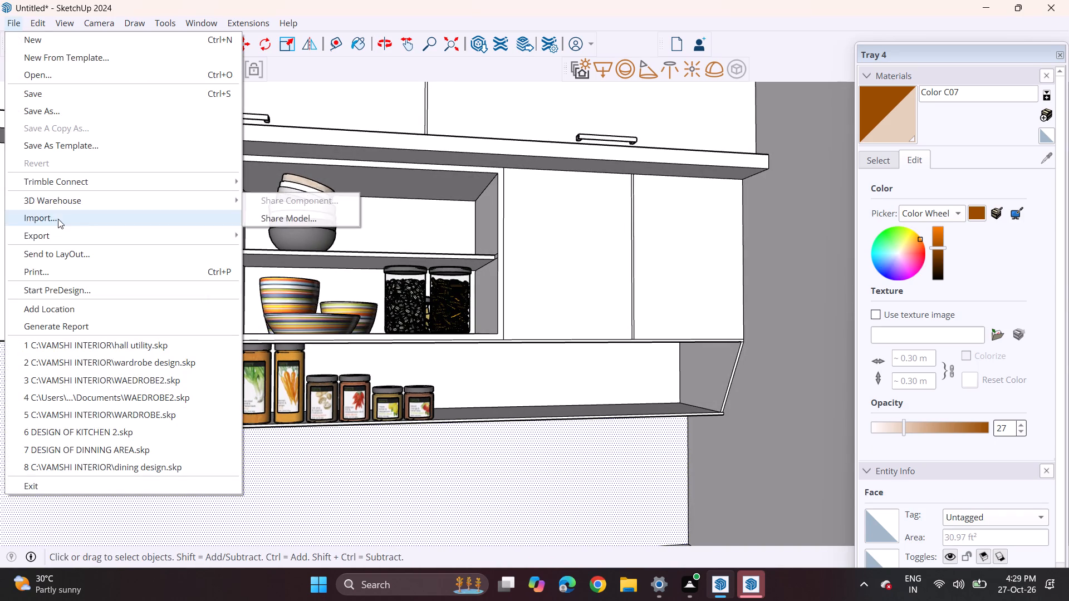
left_click(58, 219)
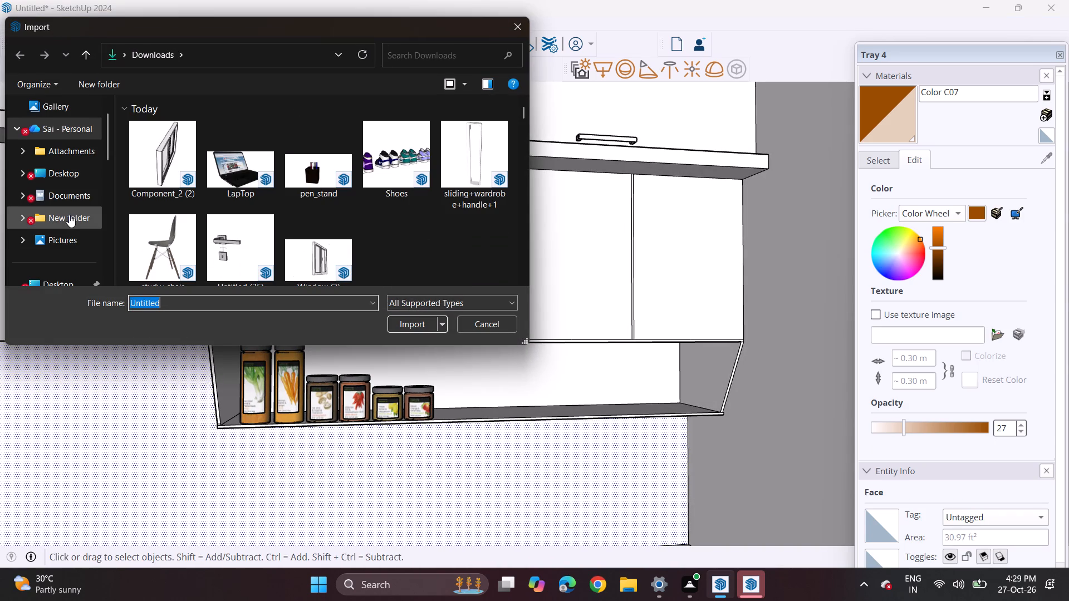
scroll(292, 205, "down", 4)
scroll(292, 205, "up", 2)
scroll(284, 204, "down", 1)
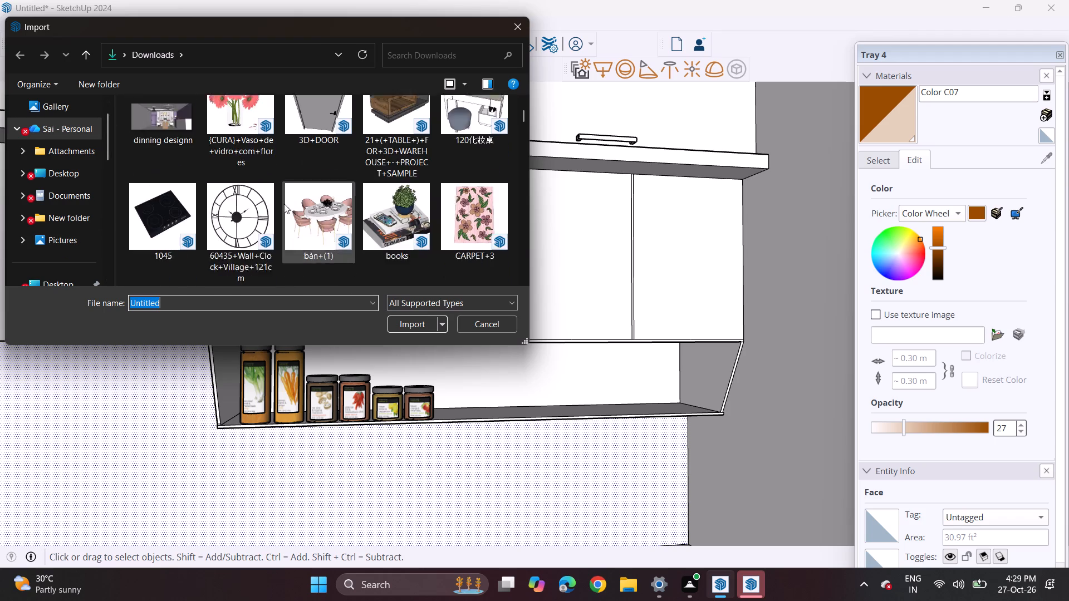
scroll(284, 204, "down", 14)
scroll(292, 204, "up", 1)
scroll(293, 204, "down", 3)
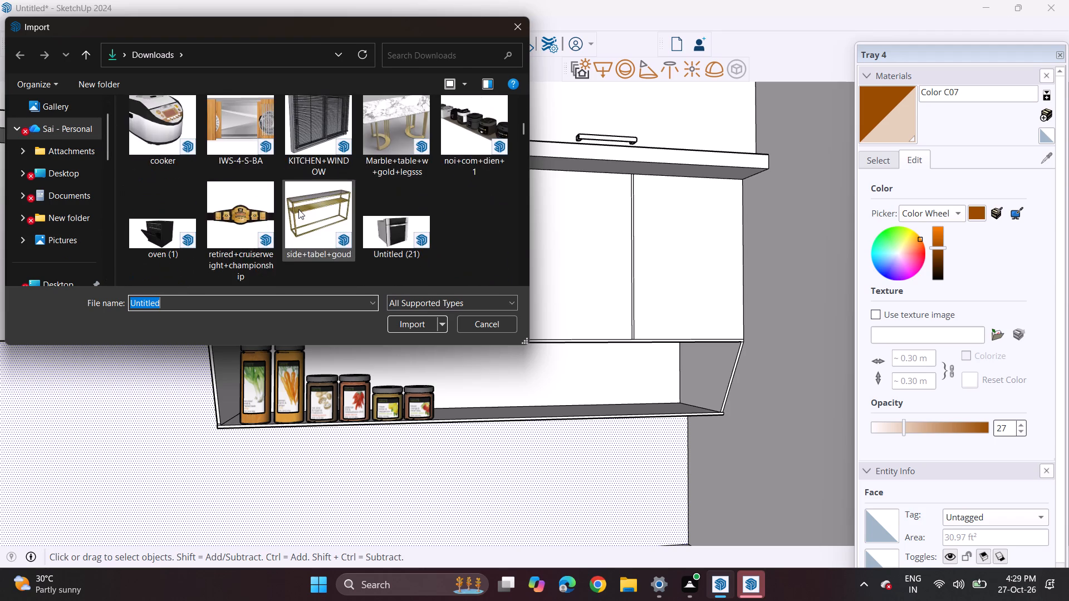
scroll(302, 211, "down", 8)
scroll(371, 206, "down", 1)
scroll(371, 208, "up", 1)
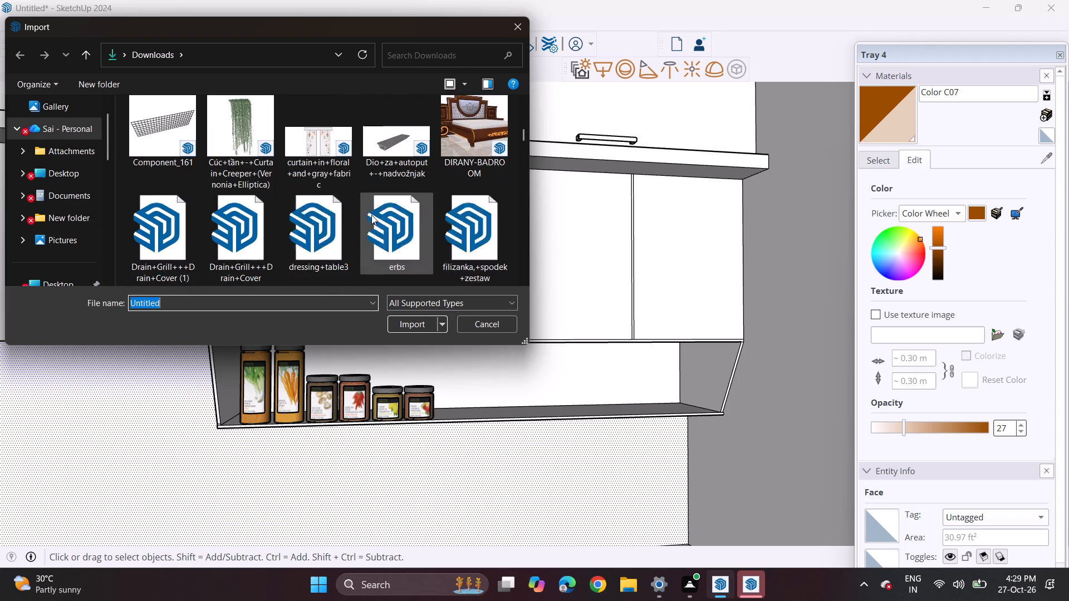
scroll(357, 216, "down", 2)
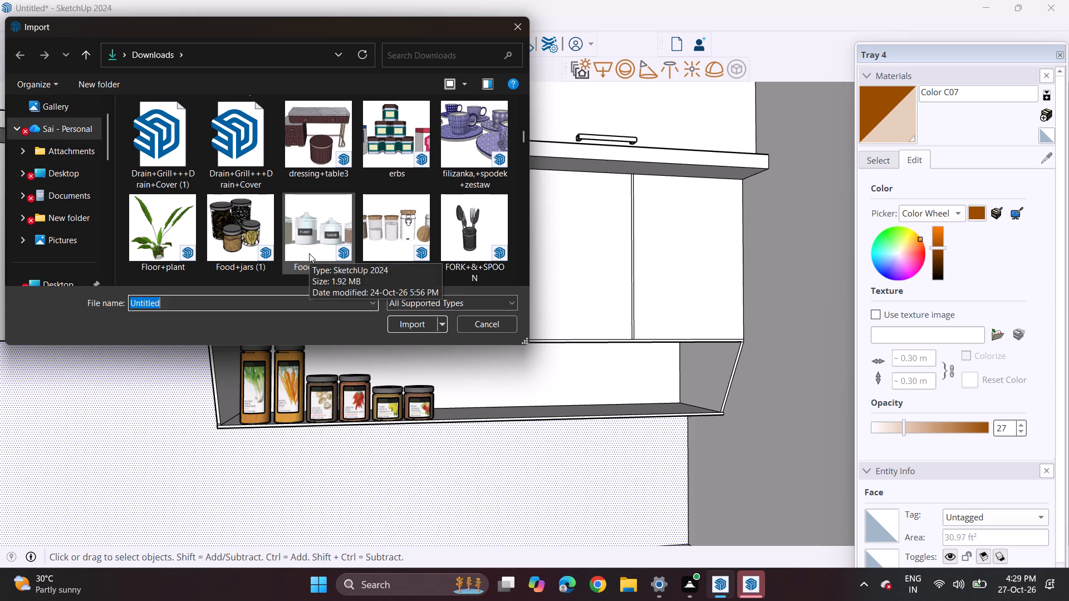
scroll(344, 248, "down", 4)
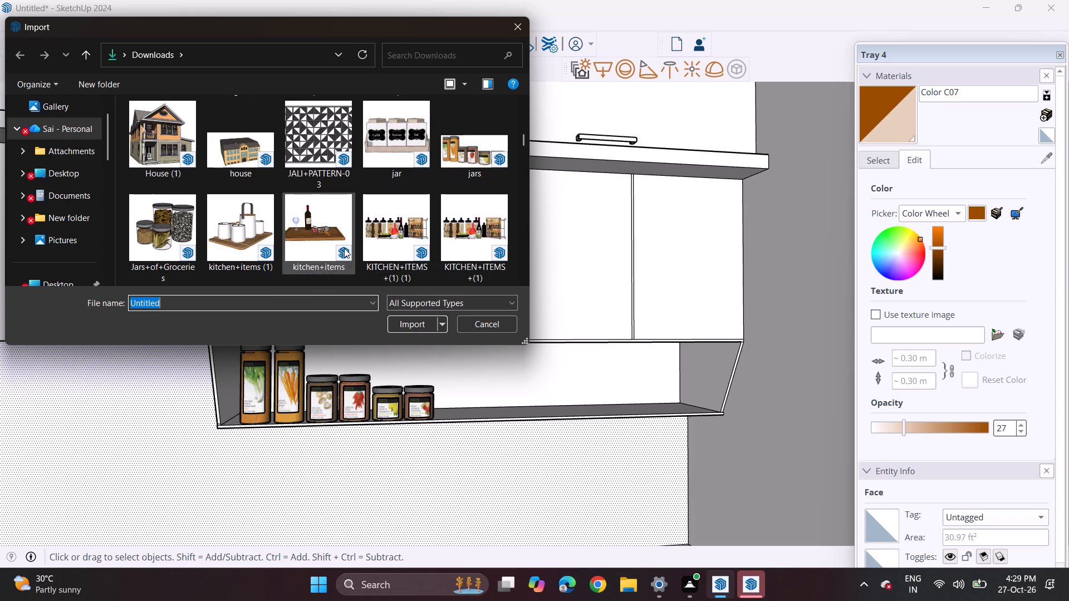
scroll(344, 248, "down", 1)
scroll(344, 248, "up", 1)
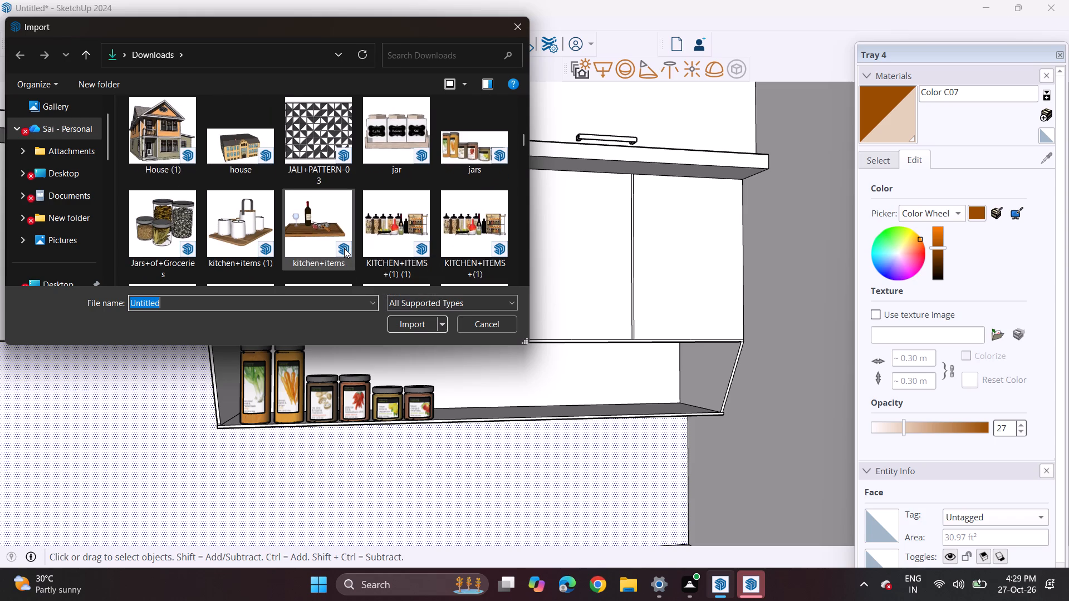
scroll(343, 248, "down", 1)
left_click(179, 231)
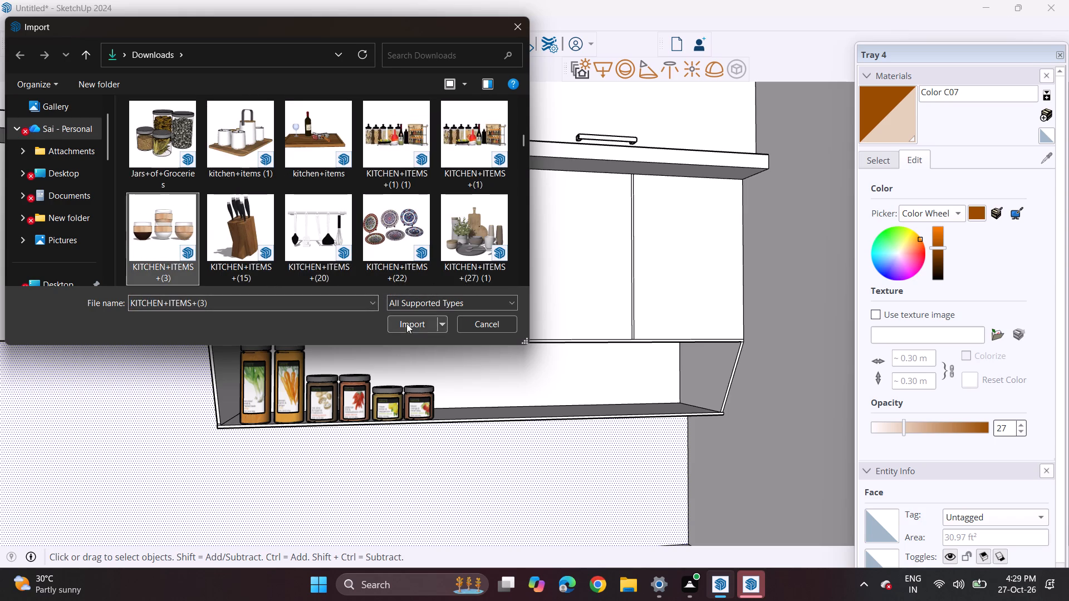
left_click(409, 323)
left_click(650, 329)
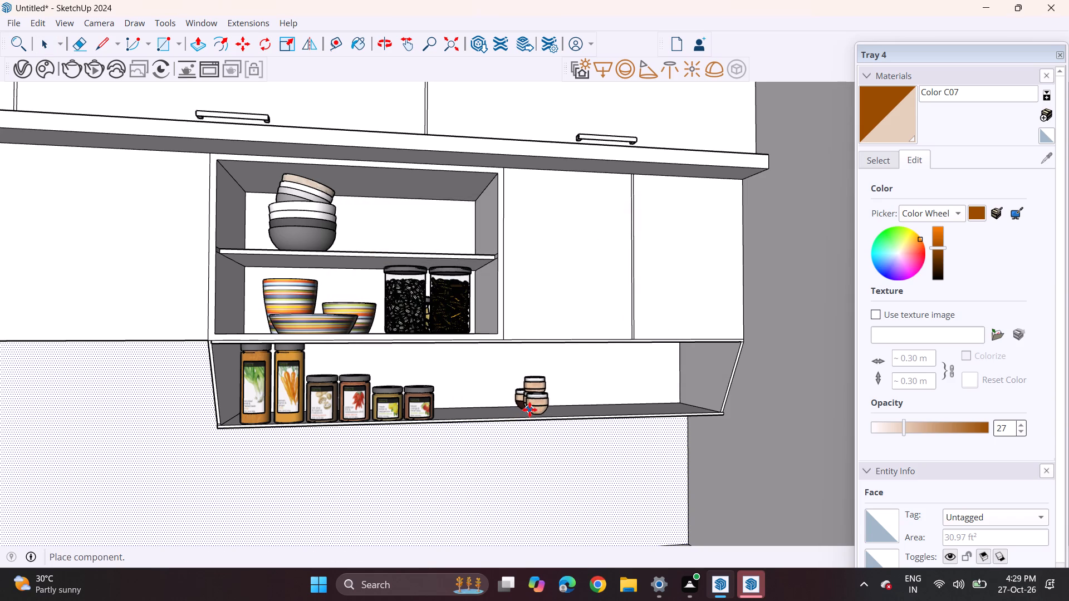
left_click(529, 410)
Rotate the imported cup set a quarter turn in the horizontal plane so its cups line up parallel to the back wall.
middle_click_drag(551, 424, 556, 471)
scroll(494, 436, "down", 3)
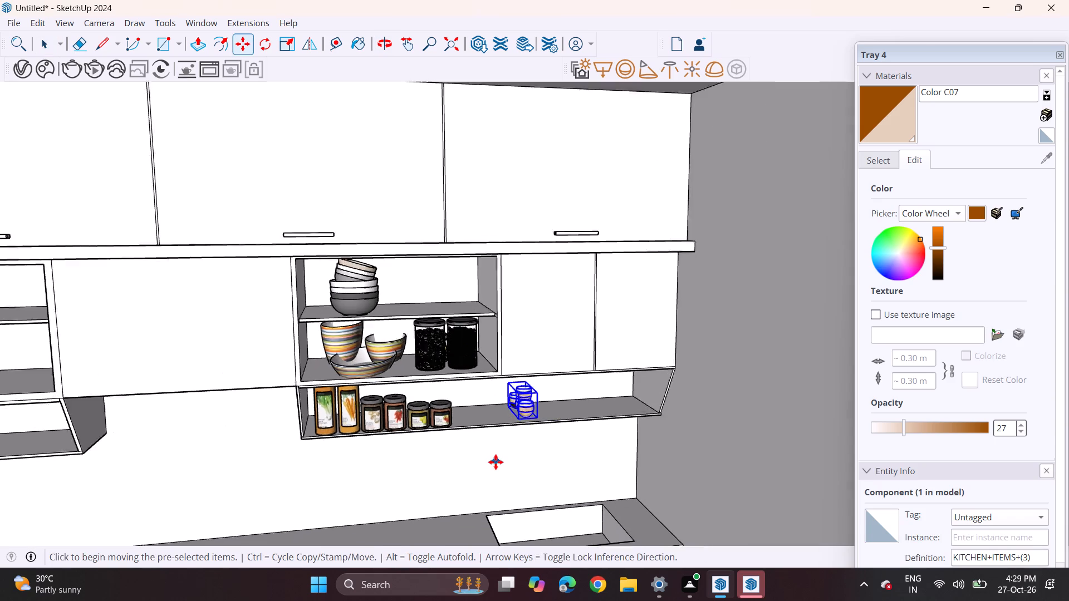
scroll(496, 462, "down", 2)
middle_click_drag(497, 464, 489, 390)
middle_click_drag(488, 388, 499, 421)
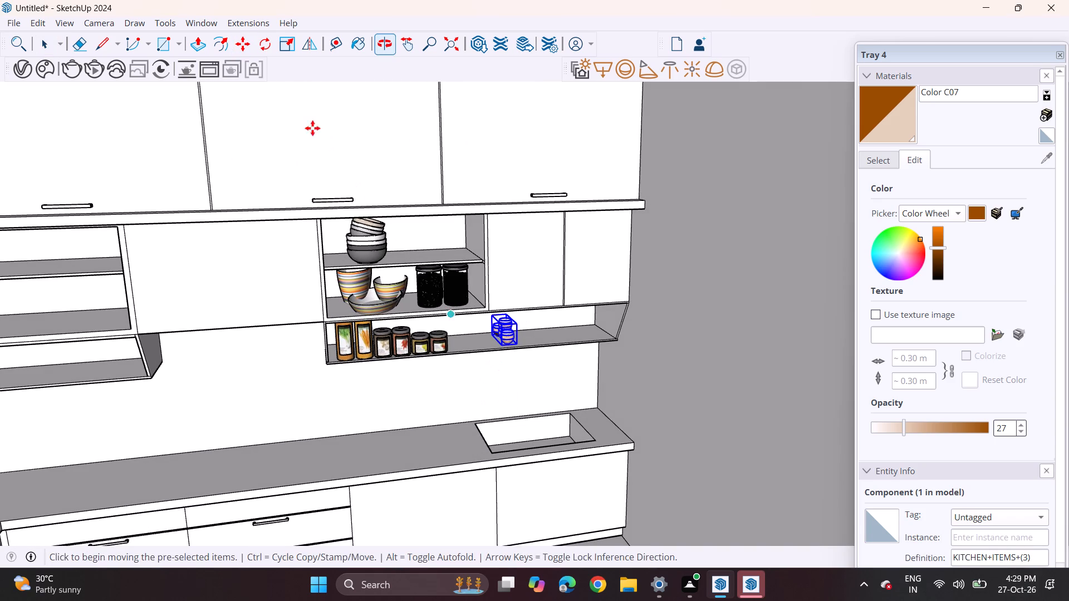
left_click(259, 47)
left_click(381, 464)
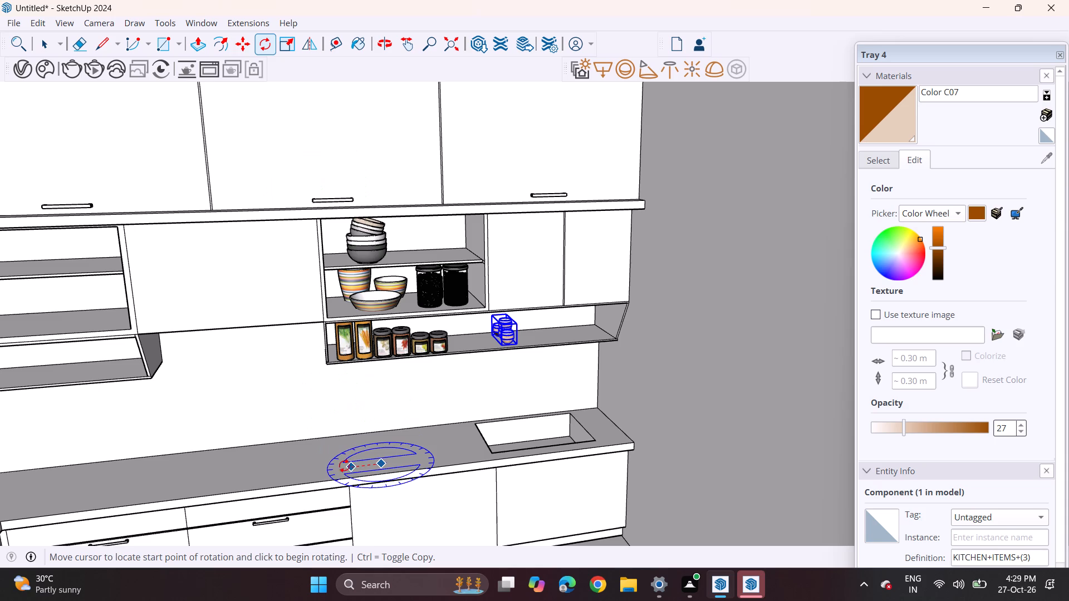
left_click(311, 472)
left_click(372, 436)
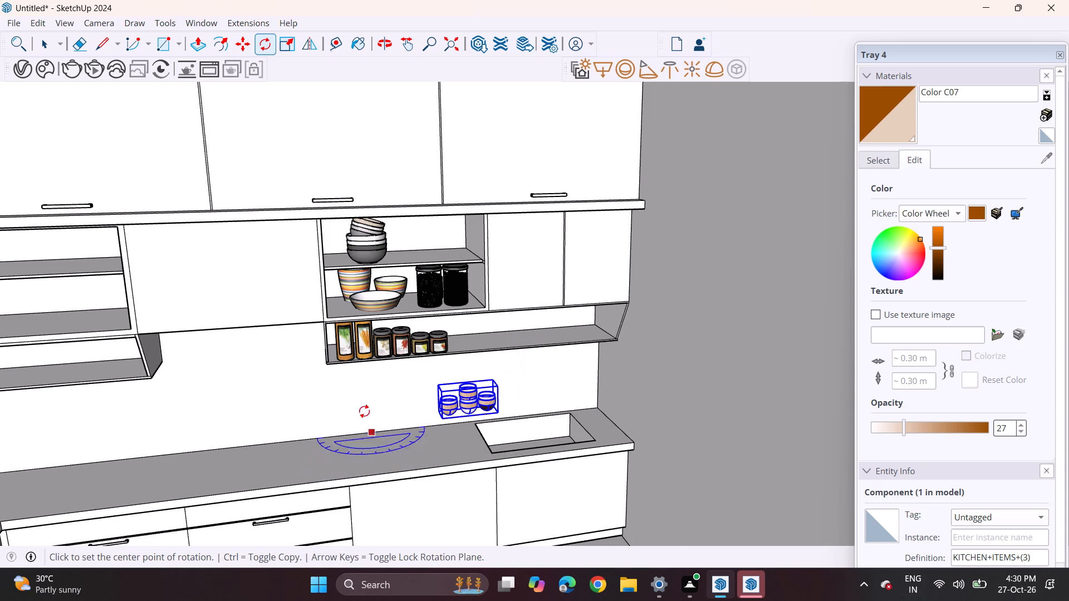
Move the rotated cup set back up onto the open shelf, between the labelled jars and the slanted end panel.
left_click(247, 37)
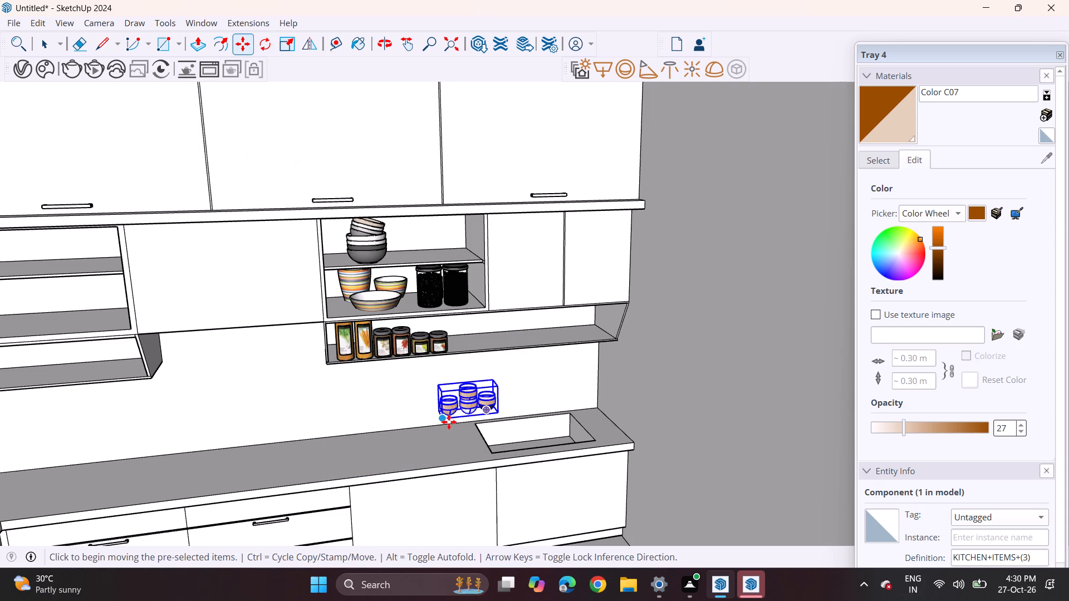
left_click(449, 422)
left_click(477, 346)
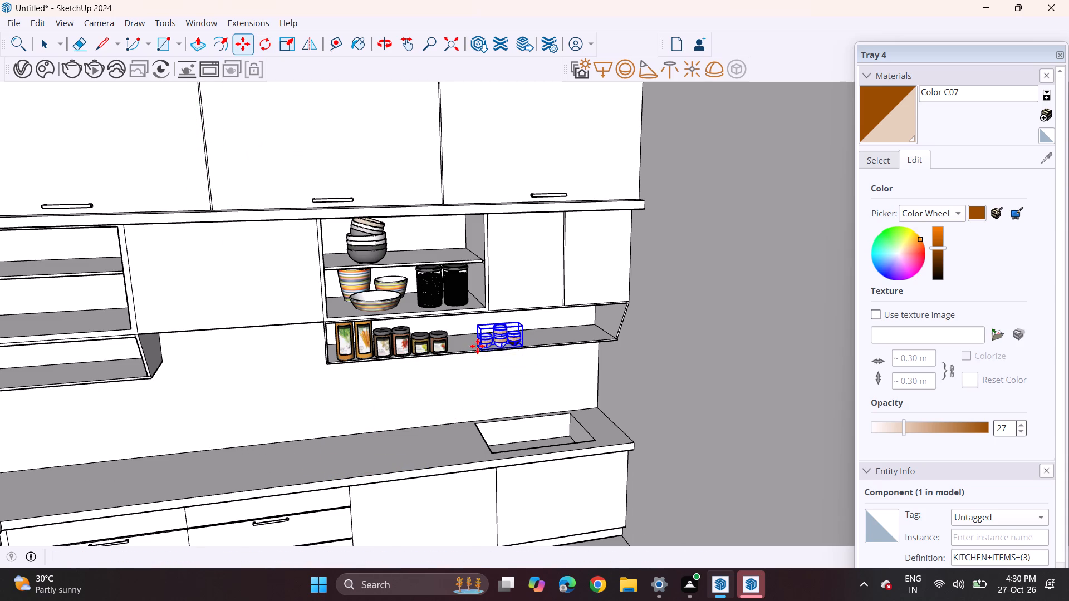
Scale the cup set wider along the open shelf and deeper toward the back wall, then deselect it.
scroll(538, 333, "up", 9)
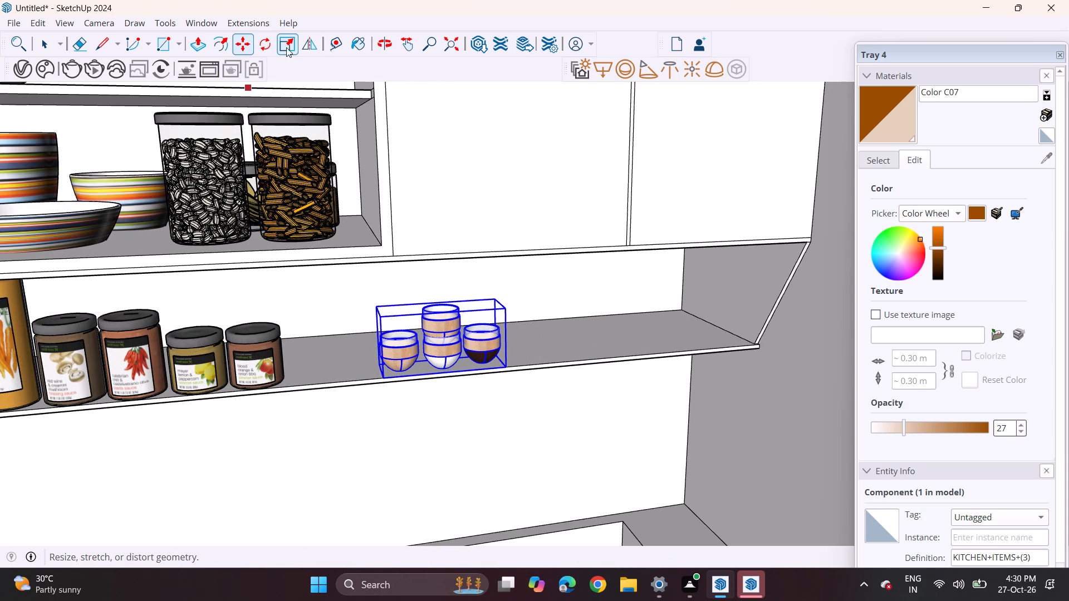
left_click(286, 47)
left_click(500, 333)
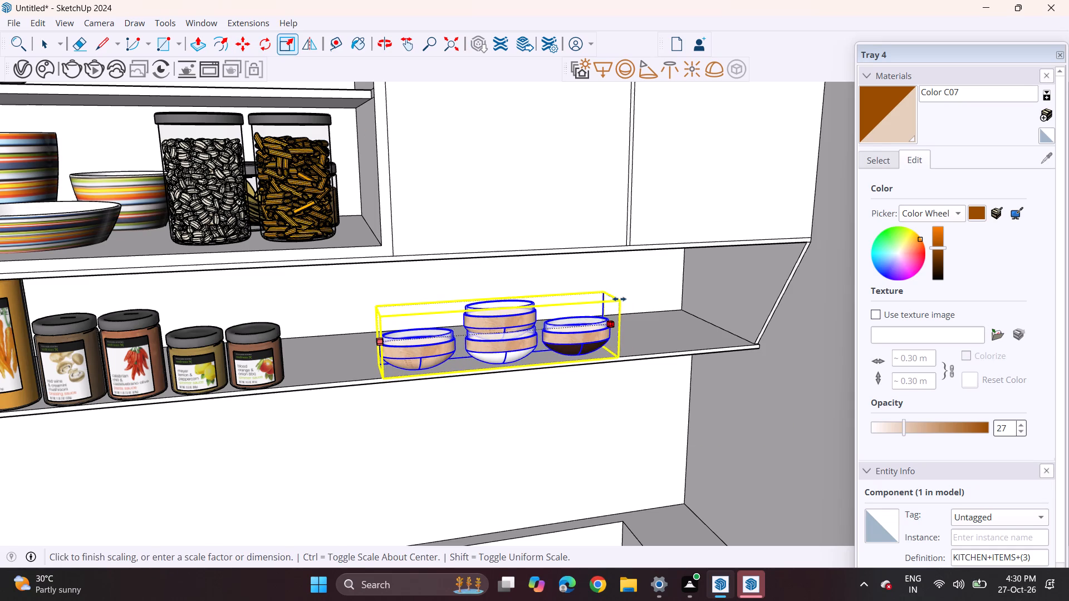
left_click(619, 299)
left_click(503, 329)
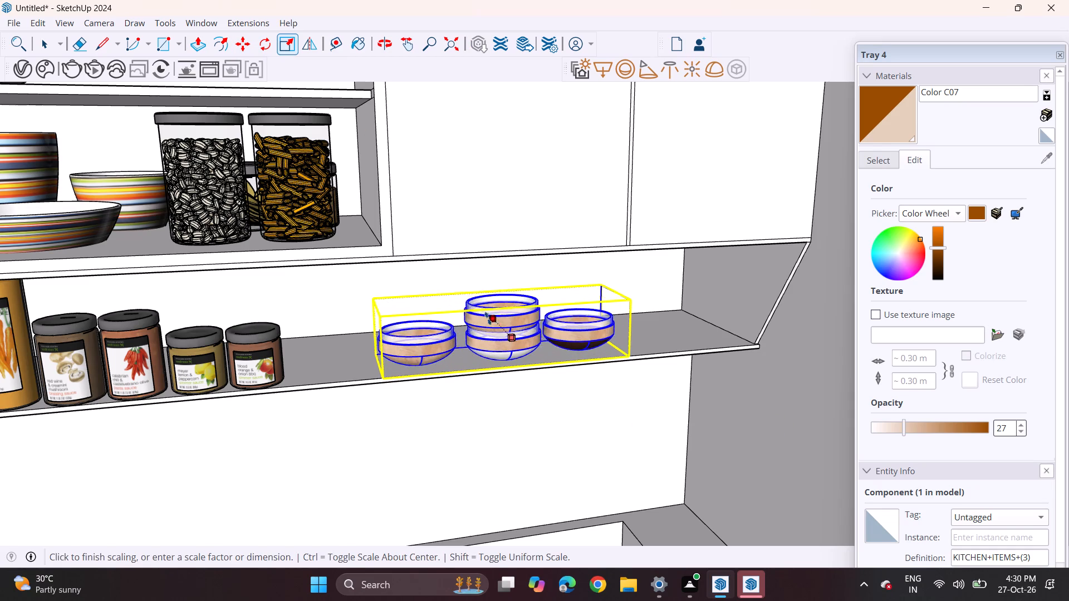
left_click(472, 307)
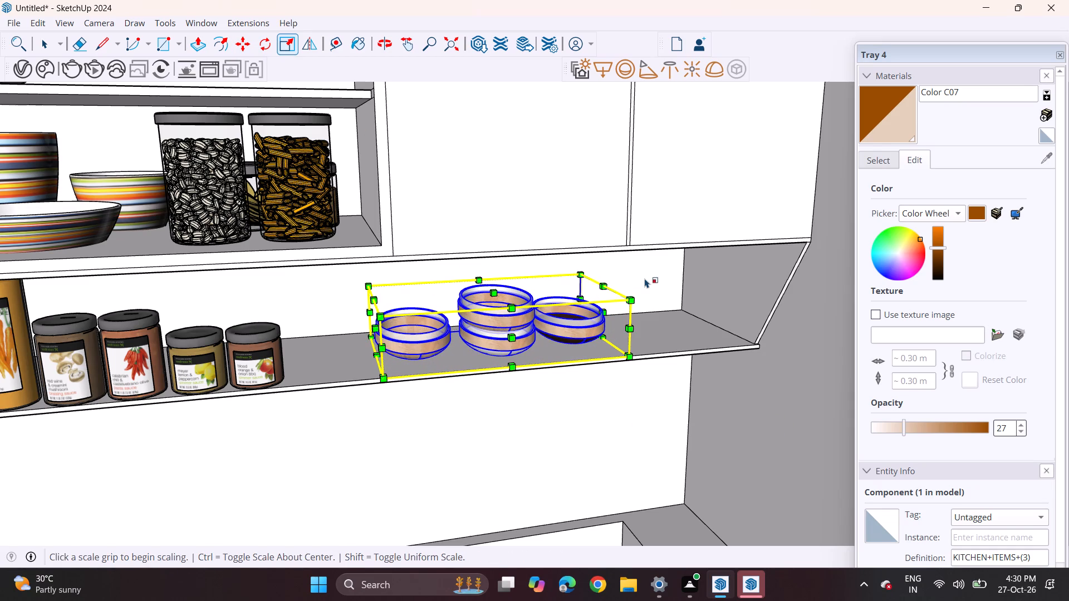
key("space")
left_click(650, 282)
Inspect the furnished niche and open shelf from several angles and distances, including the neighbouring empty niche.
middle_click_drag(613, 341, 546, 218)
scroll(546, 218, "up", 1)
scroll(512, 279, "down", 5)
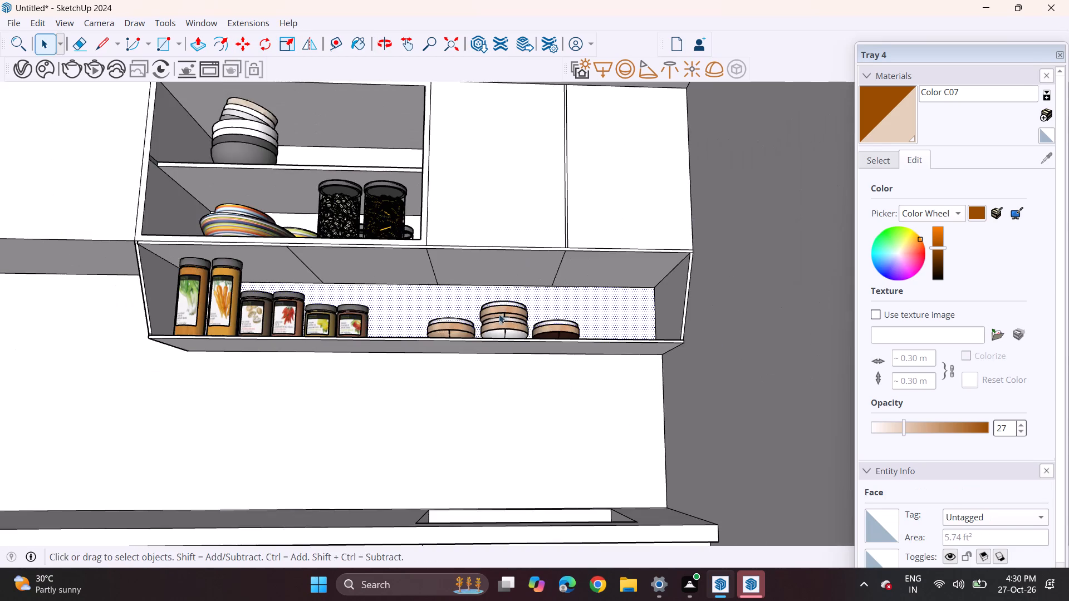
scroll(439, 321, "up", 1)
middle_click_drag(465, 341, 480, 362)
scroll(607, 361, "down", 1, "shift")
middle_click_drag(502, 350, 603, 352, "shift")
scroll(570, 354, "up", 1, "shift")
scroll(605, 352, "down", 1, "shift")
scroll(550, 334, "up", 1)
scroll(528, 346, "down", 1)
scroll(490, 408, "down", 3)
middle_click_drag(458, 380, 550, 376)
scroll(535, 364, "down", 3)
middle_click_drag(506, 352, 473, 368)
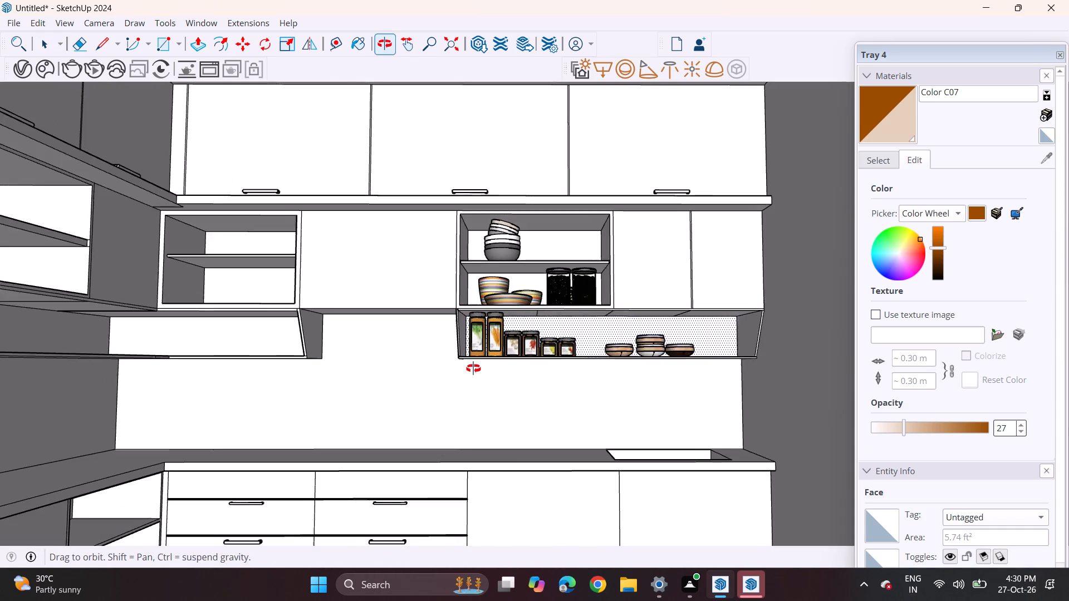
middle_click_drag(473, 368, 483, 382)
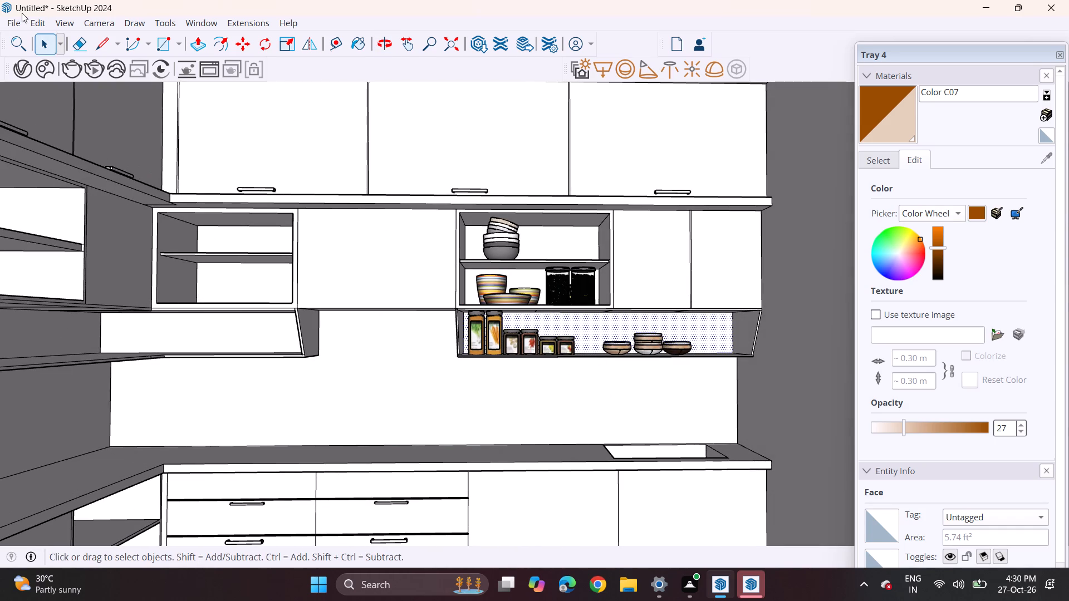
Start importing another kitchenware model from the Downloads folder.
left_click(12, 26)
left_click(53, 224)
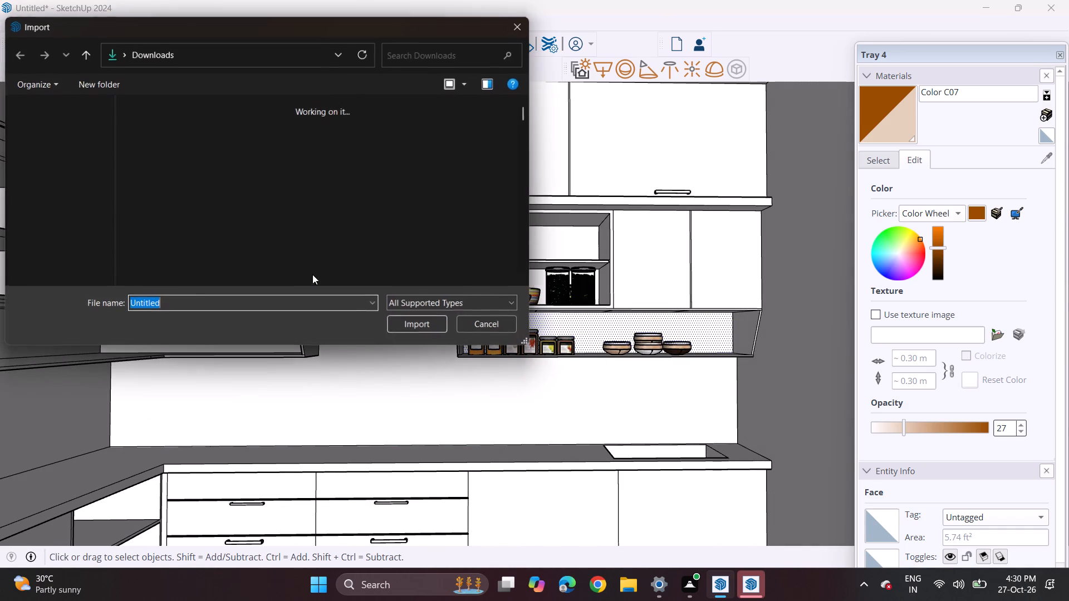
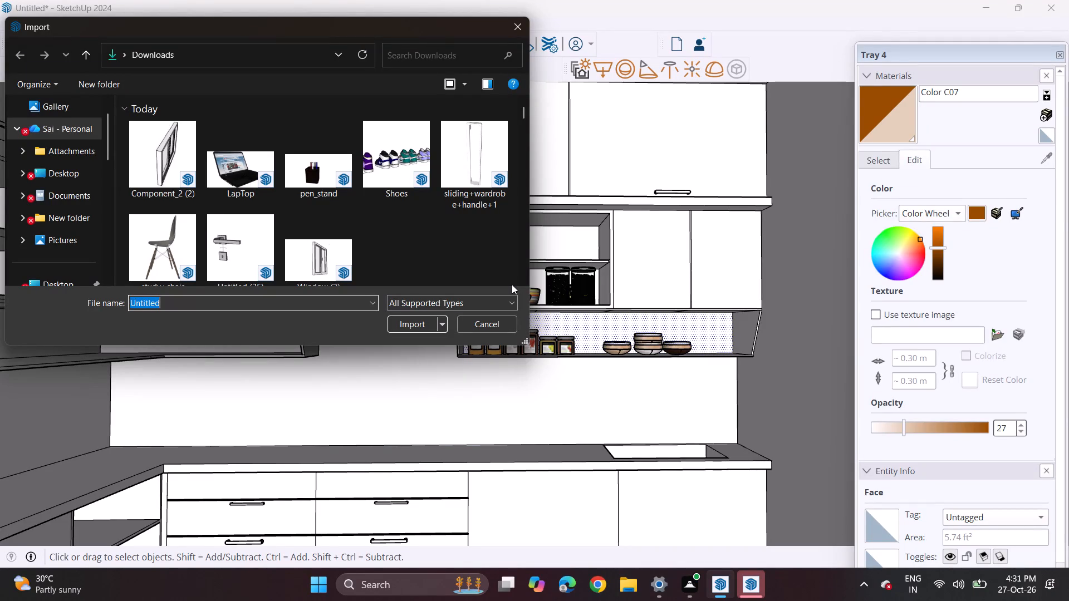
Look through the models in the Downloads folder for a kitchenware item to import.
scroll(356, 222, "down", 4)
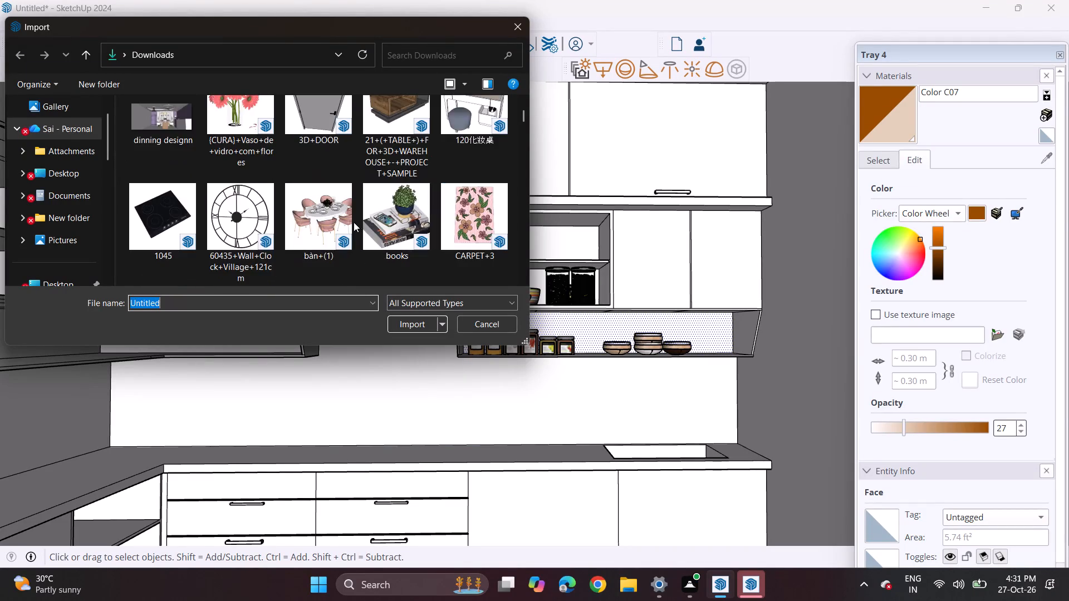
scroll(354, 222, "down", 6)
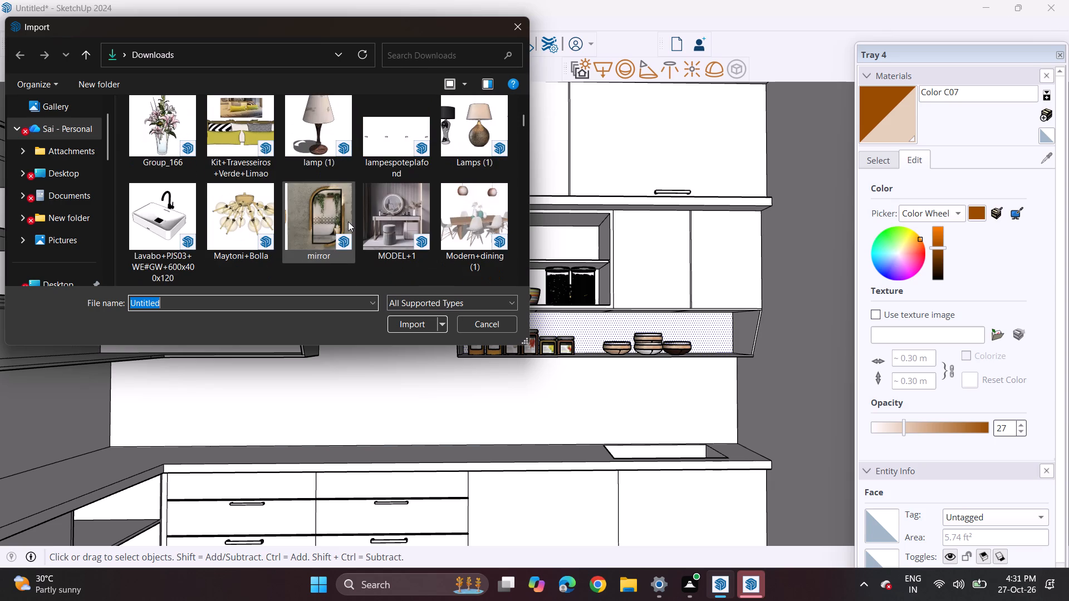
scroll(348, 221, "down", 4)
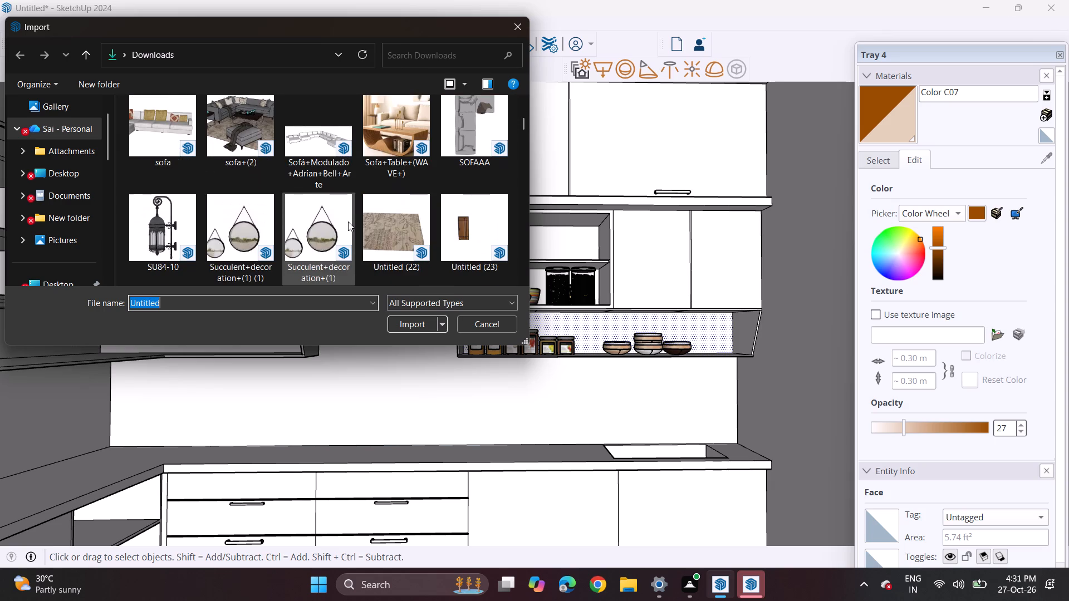
scroll(348, 221, "down", 5)
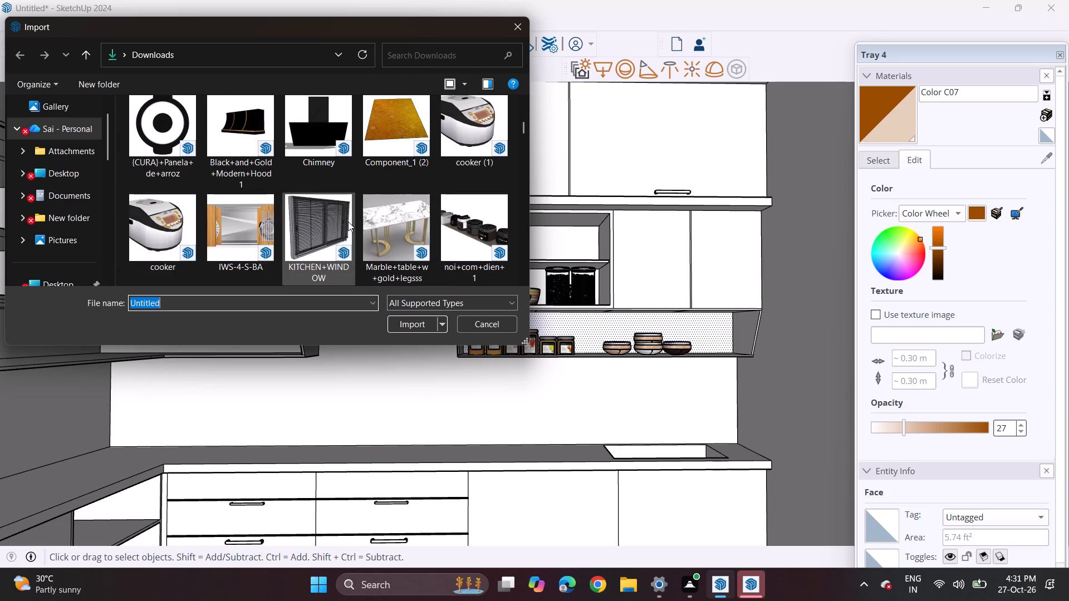
scroll(348, 221, "down", 3)
scroll(348, 221, "up", 1)
scroll(348, 221, "down", 4)
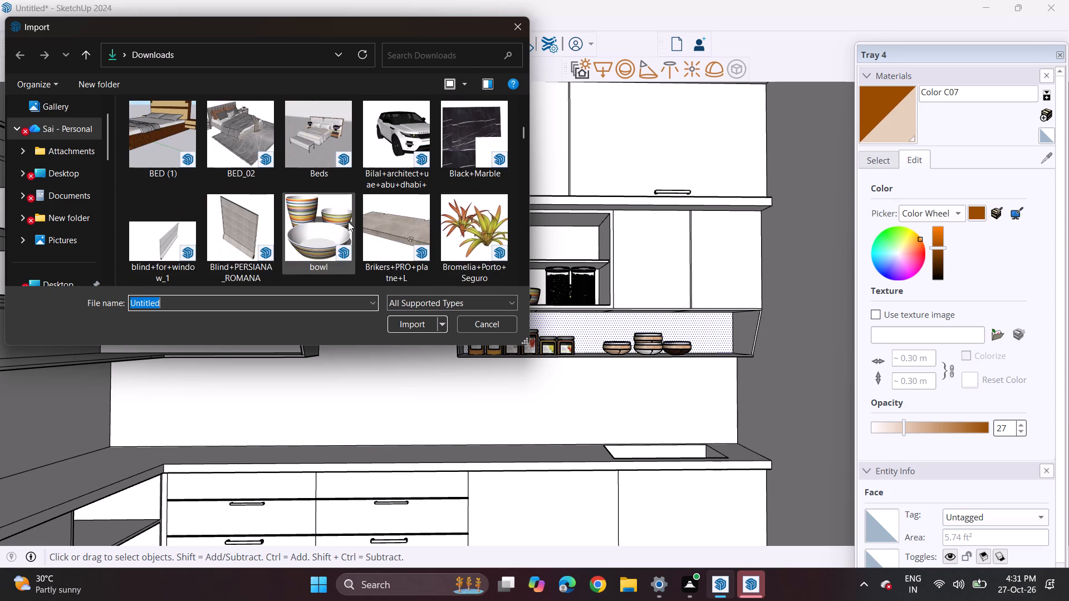
scroll(348, 221, "down", 5)
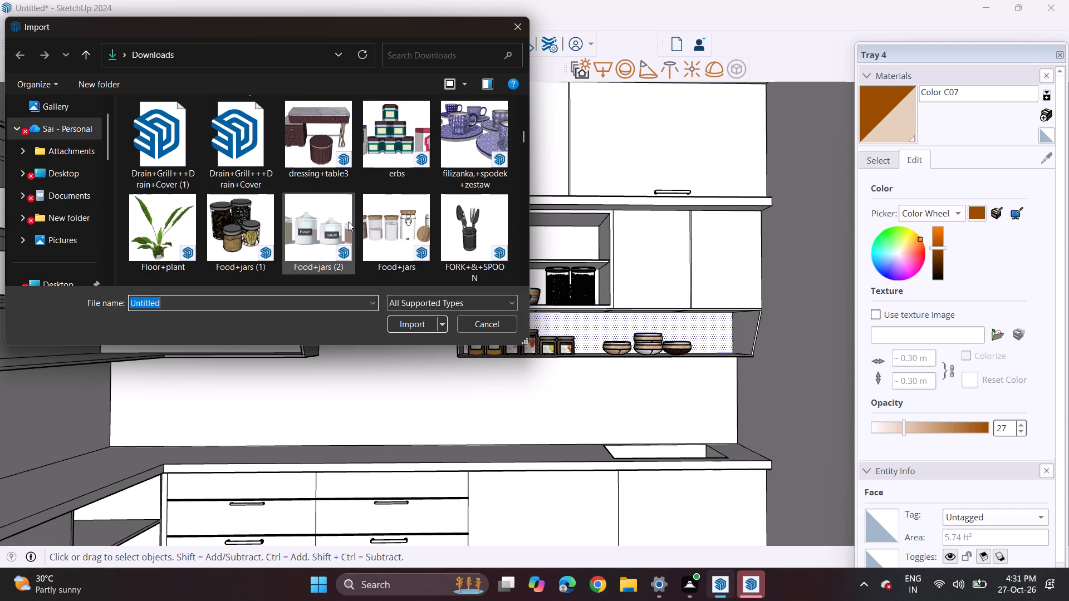
scroll(348, 221, "down", 2)
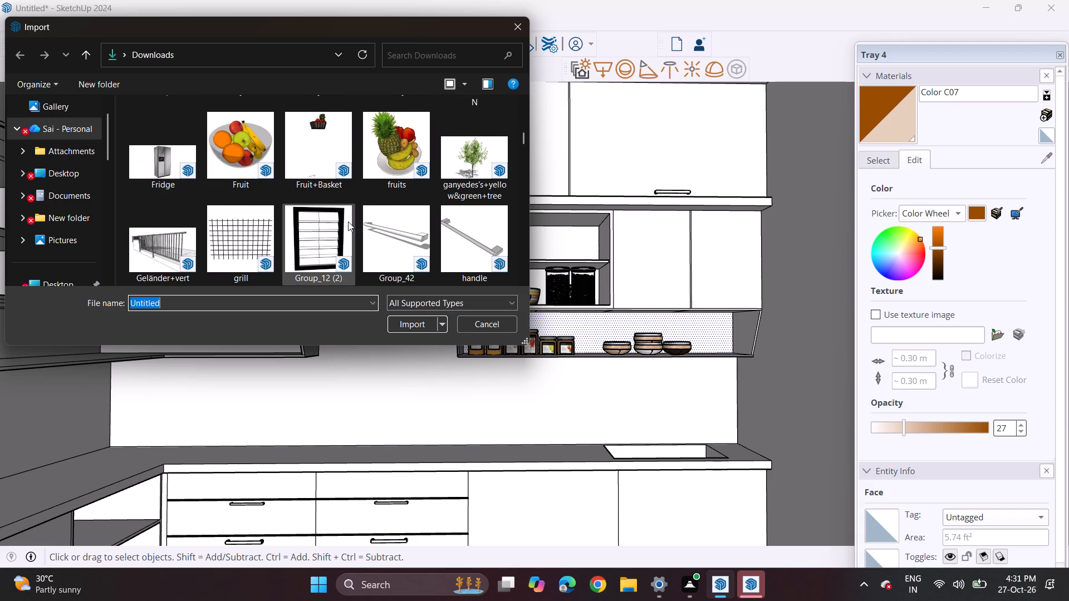
scroll(348, 221, "down", 2)
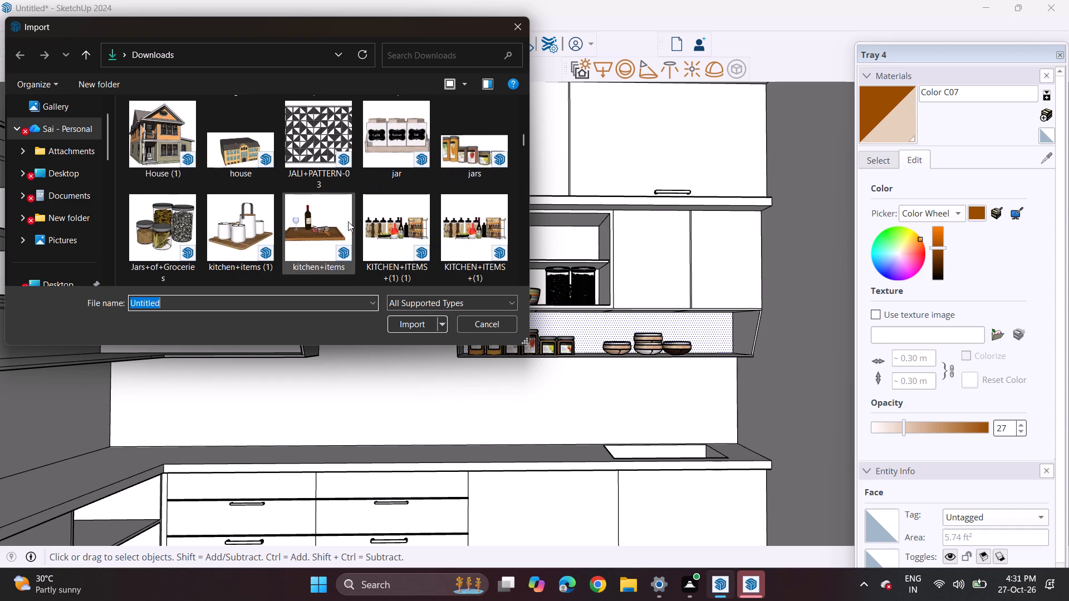
scroll(348, 221, "down", 2)
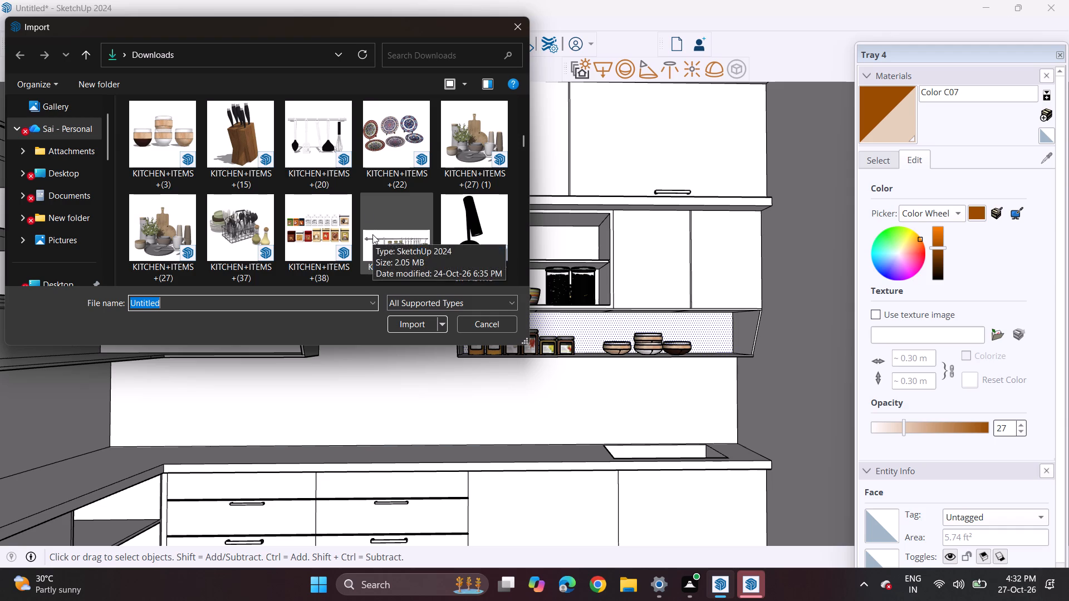
scroll(364, 208, "down", 5)
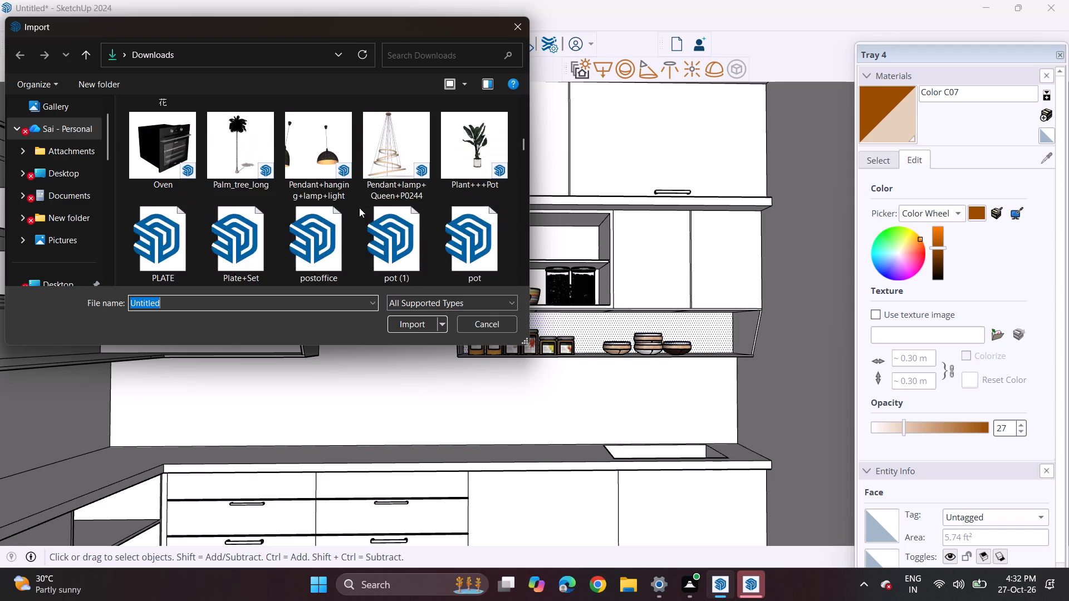
scroll(359, 208, "down", 1)
scroll(359, 208, "up", 1)
scroll(359, 208, "down", 2)
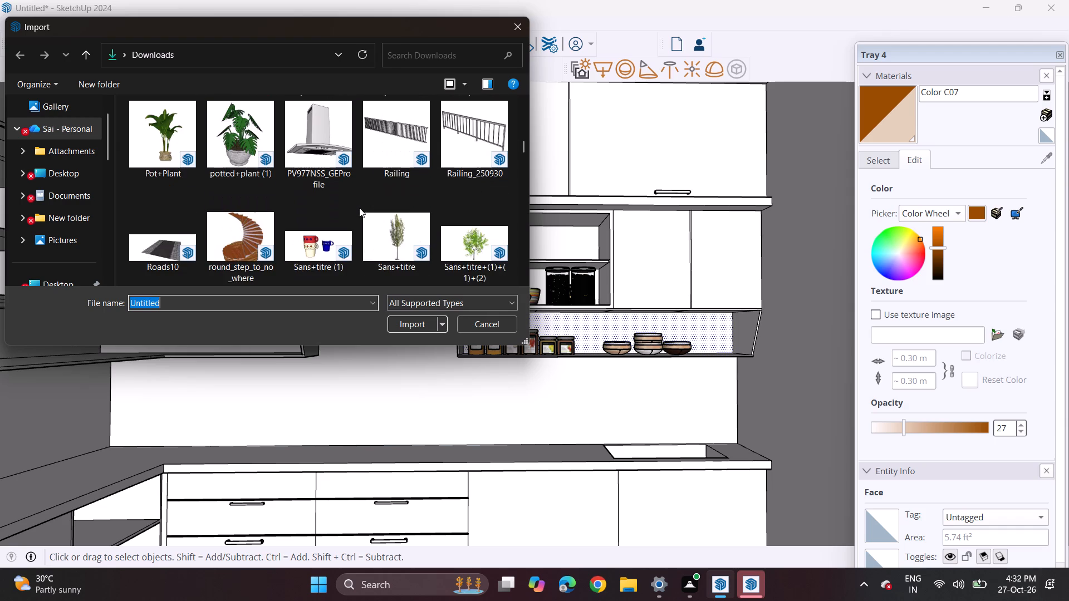
scroll(359, 208, "up", 4)
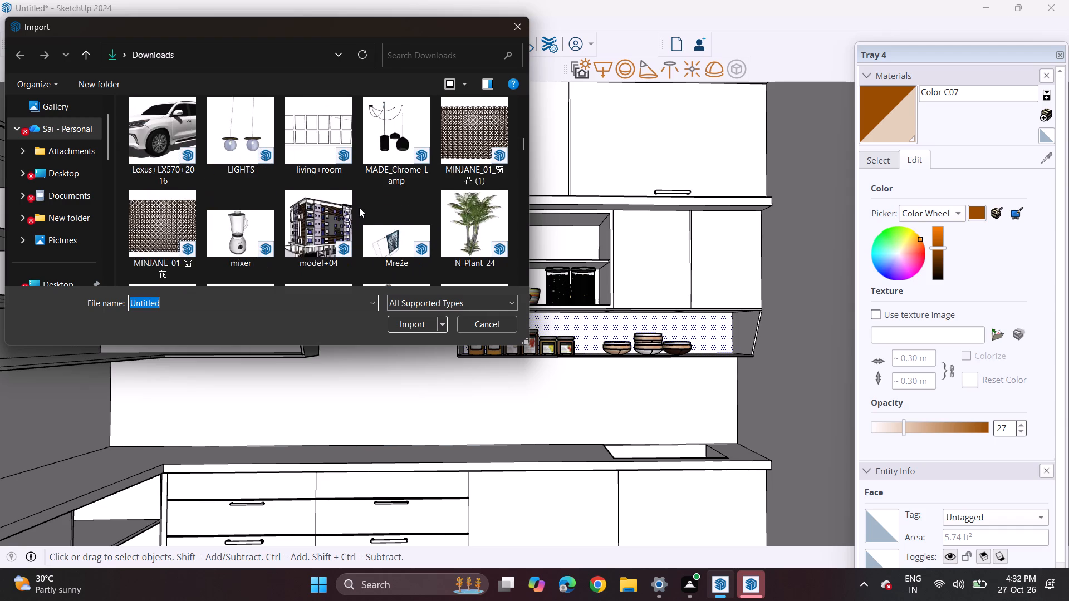
scroll(359, 208, "up", 4)
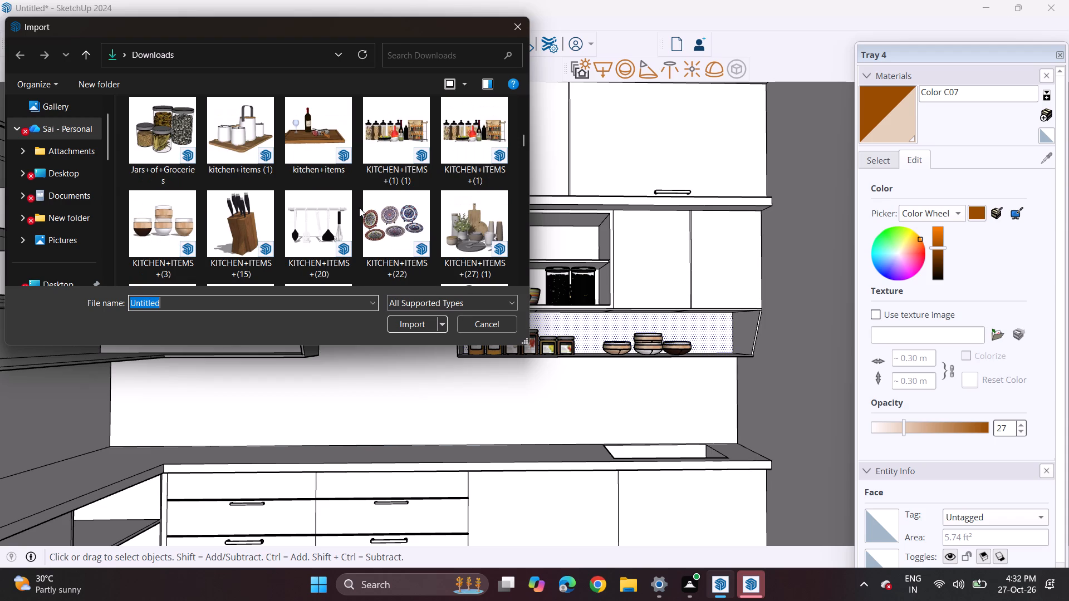
scroll(359, 208, "up", 1)
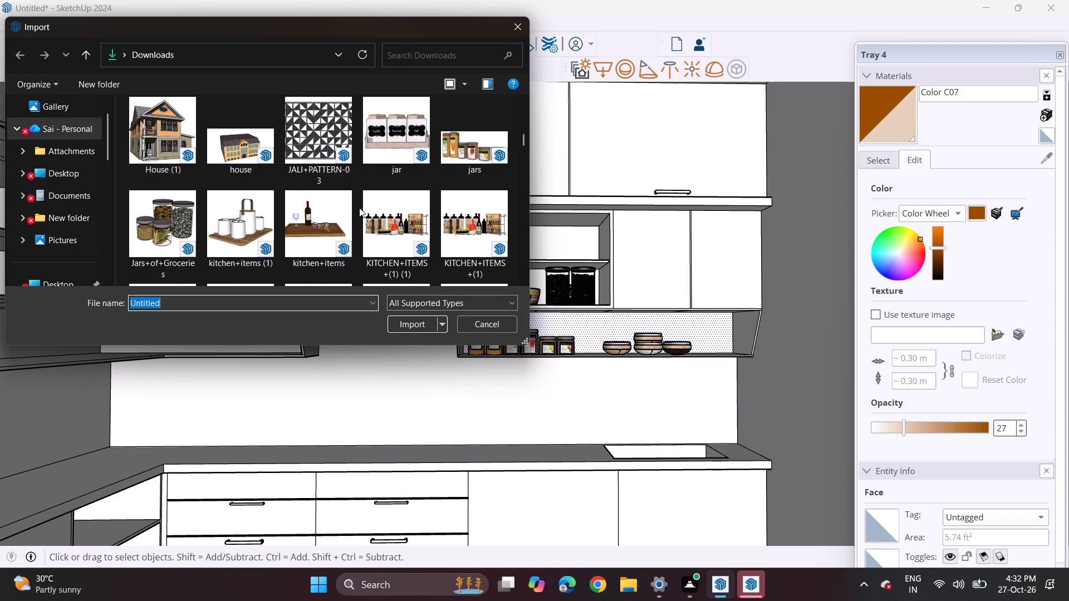
scroll(359, 208, "up", 2)
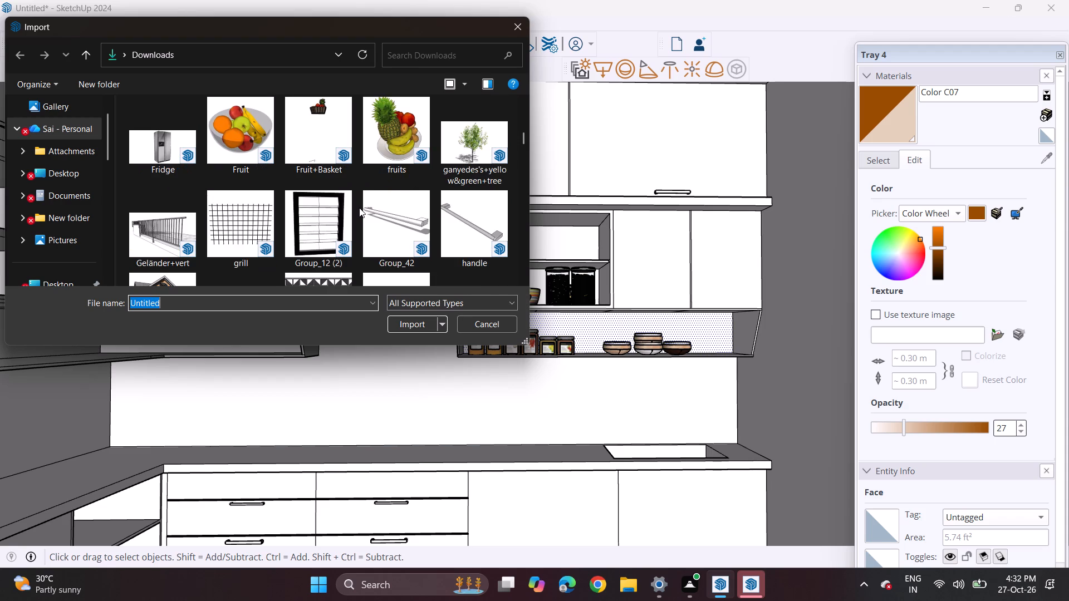
scroll(359, 208, "up", 3)
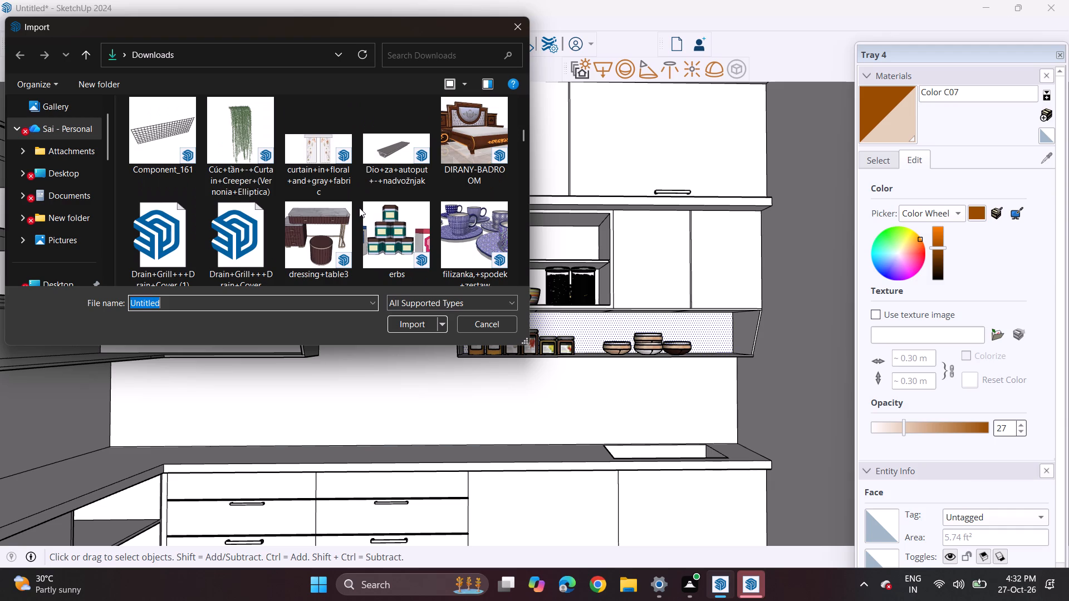
Import the filizanka,+spodek+zestaw cup and saucer set and place it at the open wall-cabinet shelf holding the bowls.
left_click(474, 250)
left_click(422, 329)
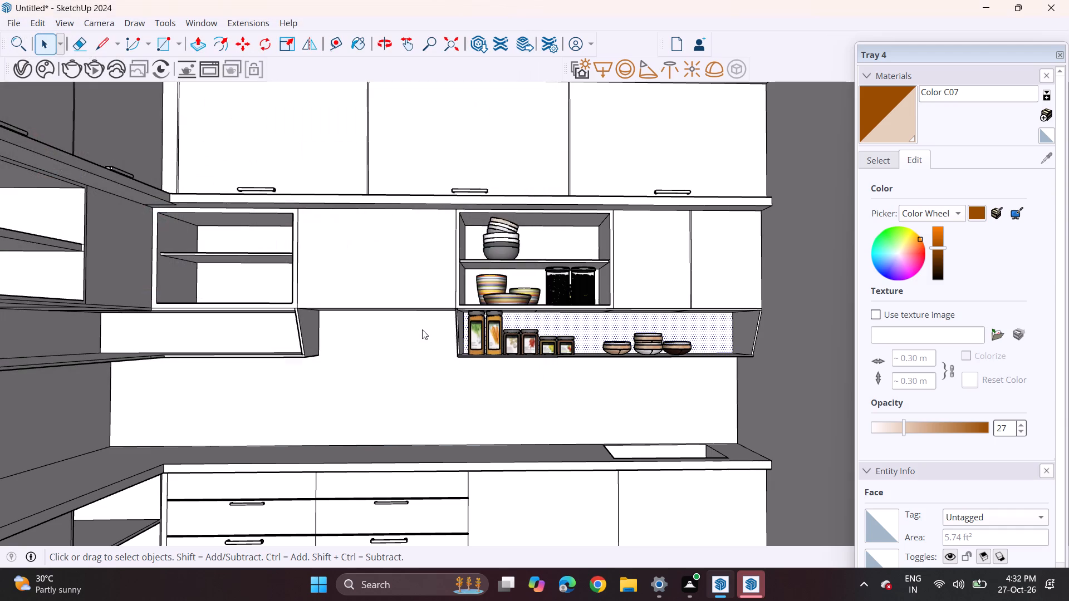
left_click(660, 323)
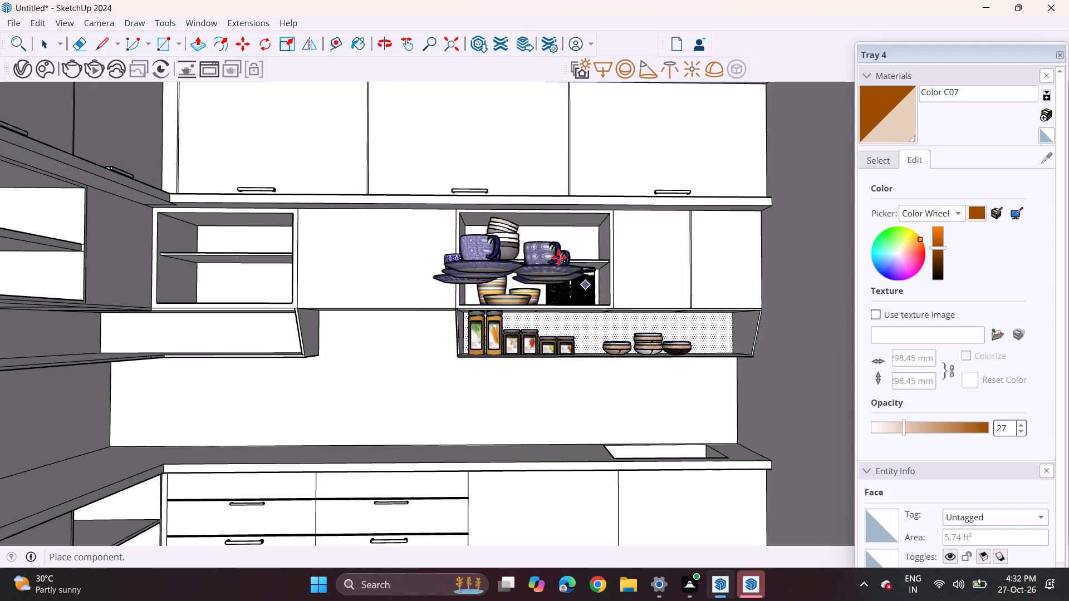
middle_click_drag(558, 257, 585, 314)
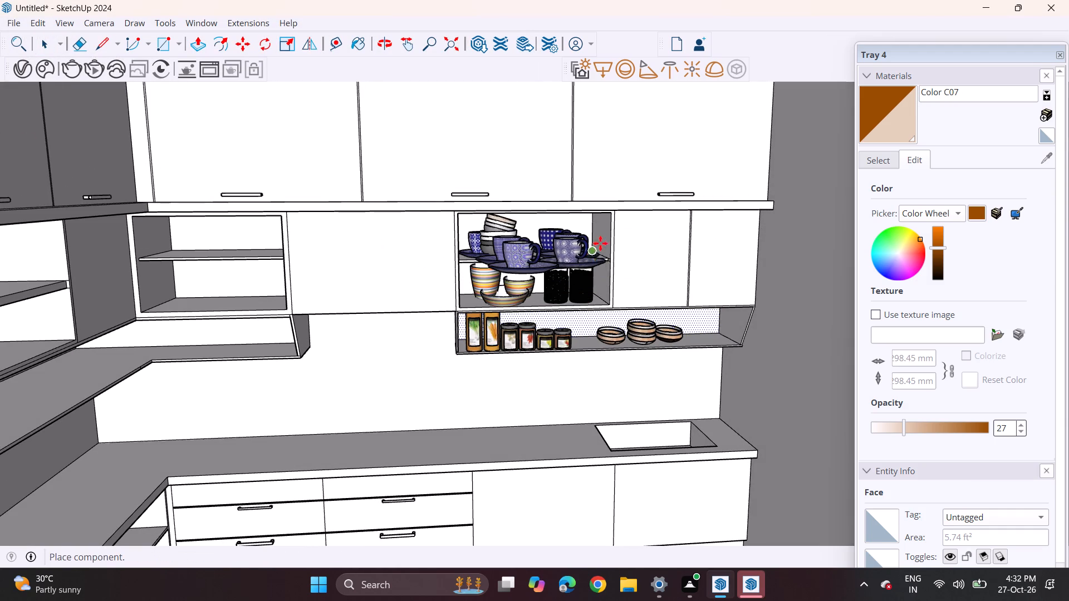
left_click(600, 243)
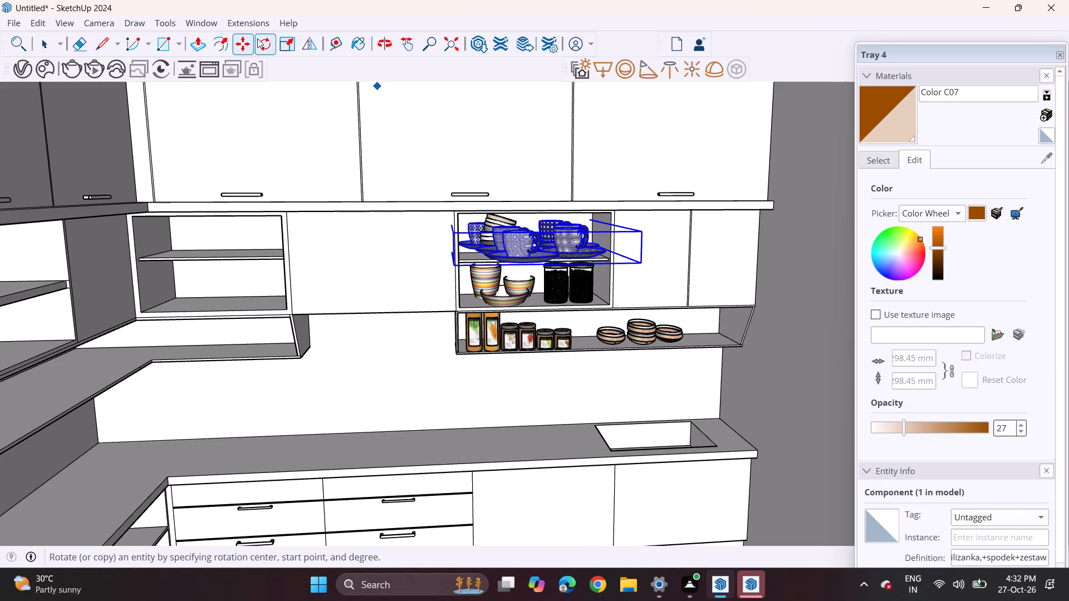
Rotate the cup and saucer set about a quarter turn horizontally so its long side runs along the back wall.
left_click(267, 40)
scroll(462, 288, "down", 5)
scroll(522, 380, "up", 1)
middle_click_drag(523, 382, 526, 418)
scroll(530, 426, "up", 1)
left_click(536, 500)
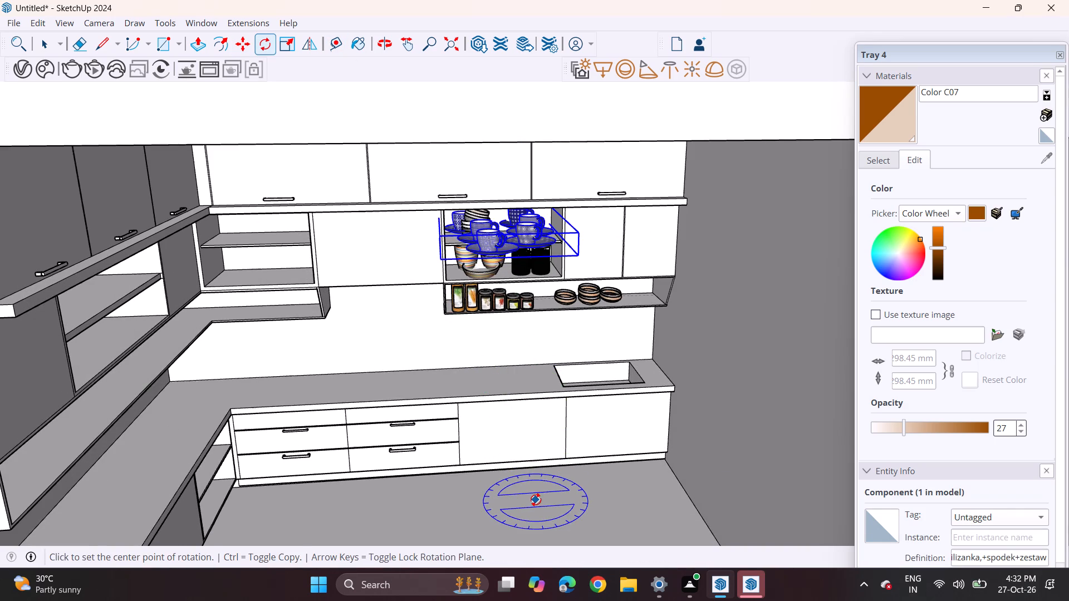
left_click(493, 508)
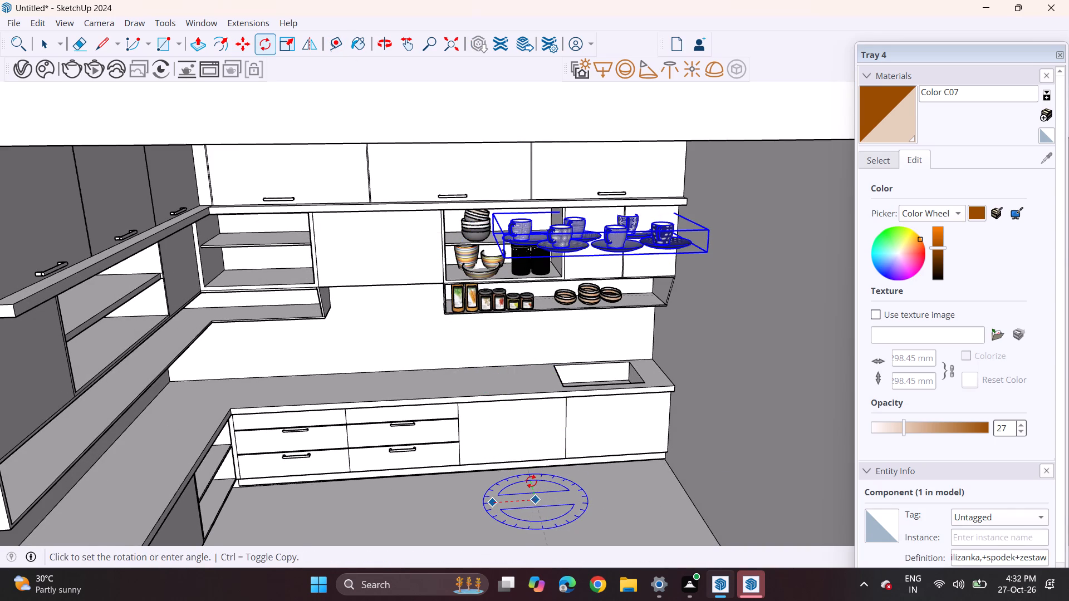
left_click(531, 481)
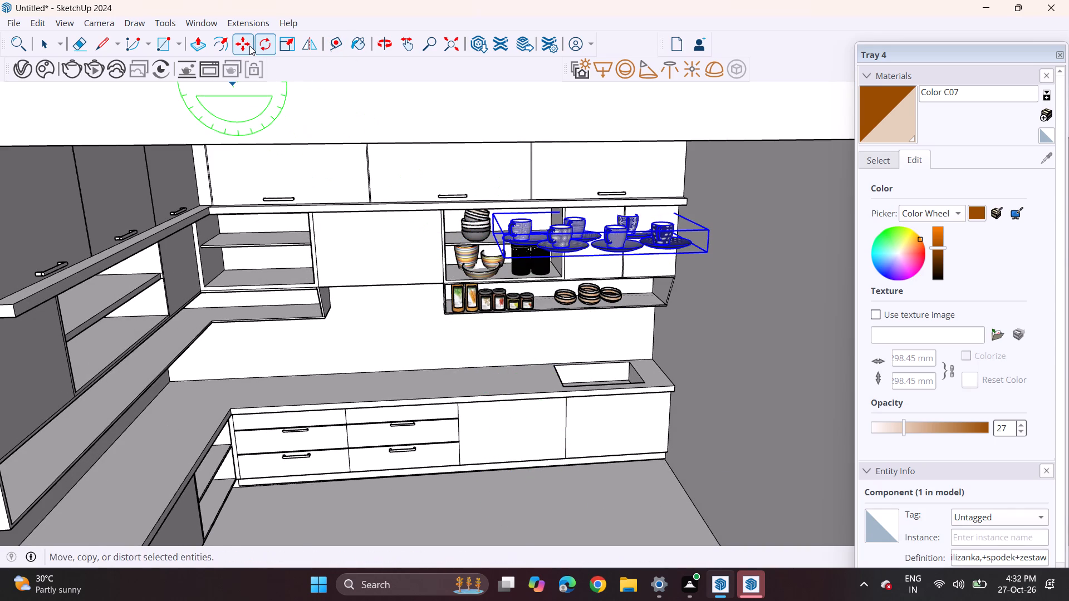
Move the cup and saucer set to the empty open shelf unit near the kitchen corner.
left_click(249, 46)
left_click(493, 236)
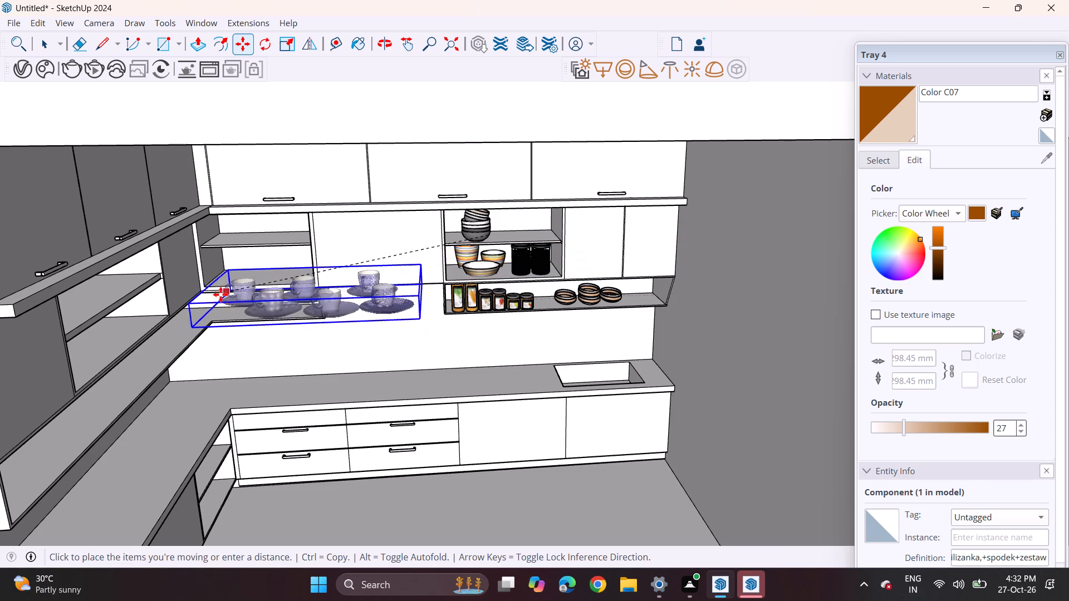
left_click(210, 277)
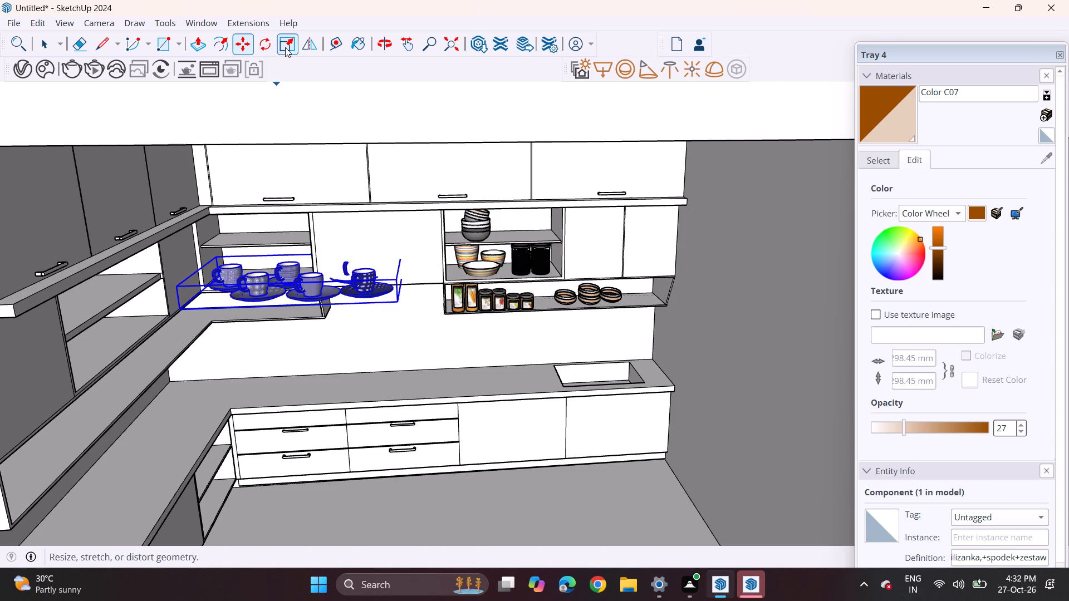
Scale the cup and saucer set down uniformly to fit the width of the corner open shelf unit.
left_click(285, 47)
left_click(403, 303)
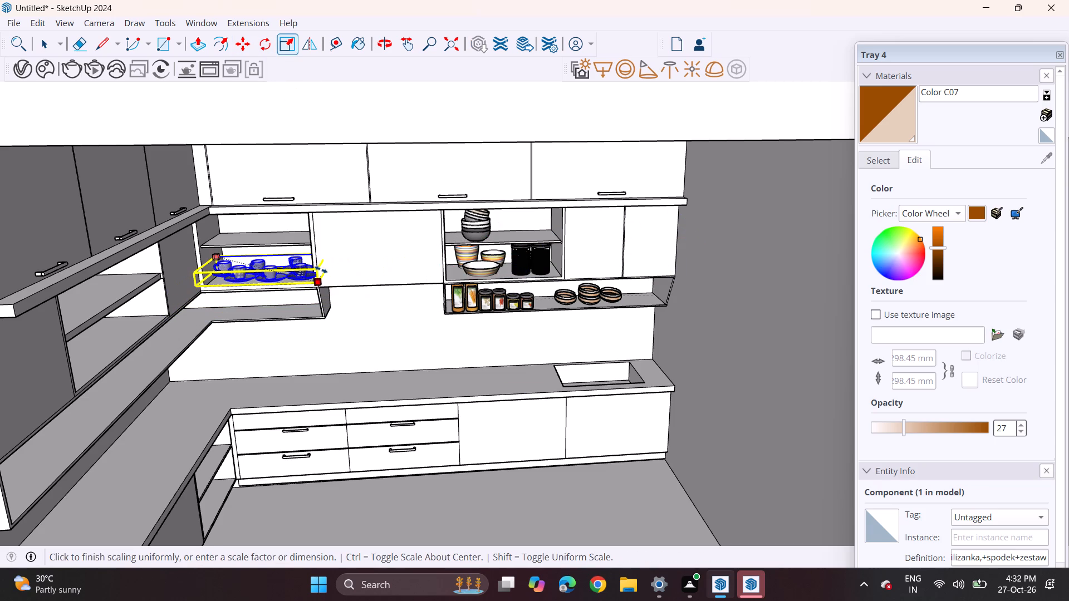
left_click(321, 269)
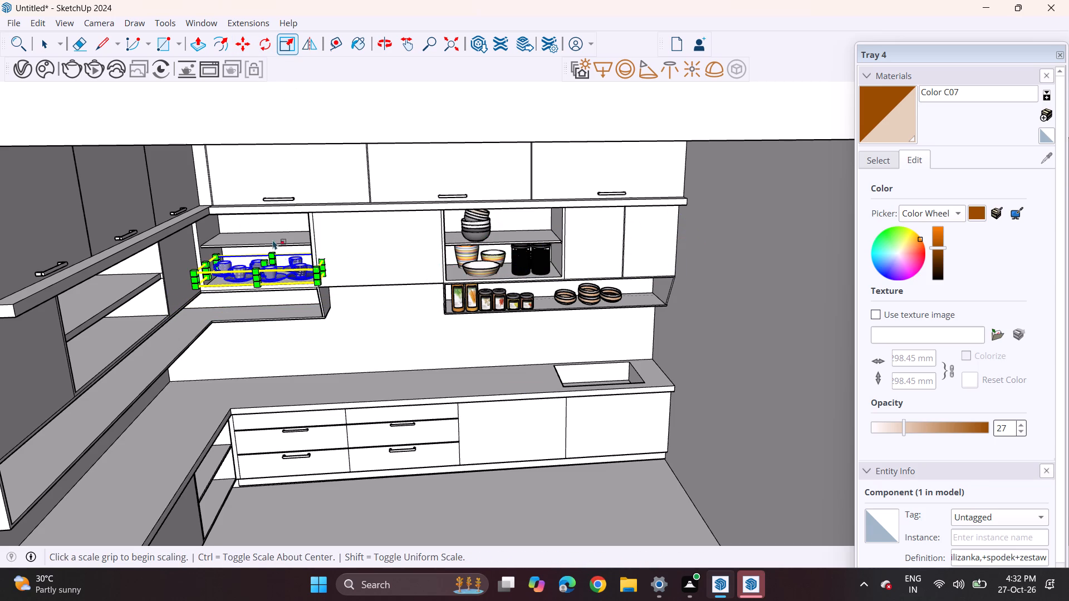
Import the KITCHEN+ITEMS+(38) canister set from the Downloads folder.
left_click(15, 23)
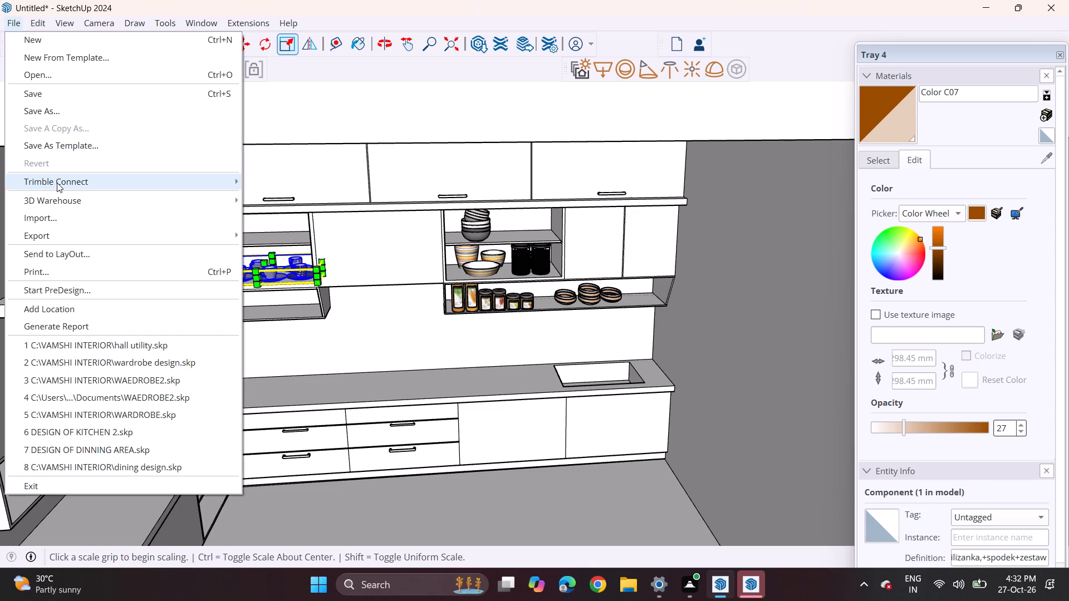
left_click(61, 219)
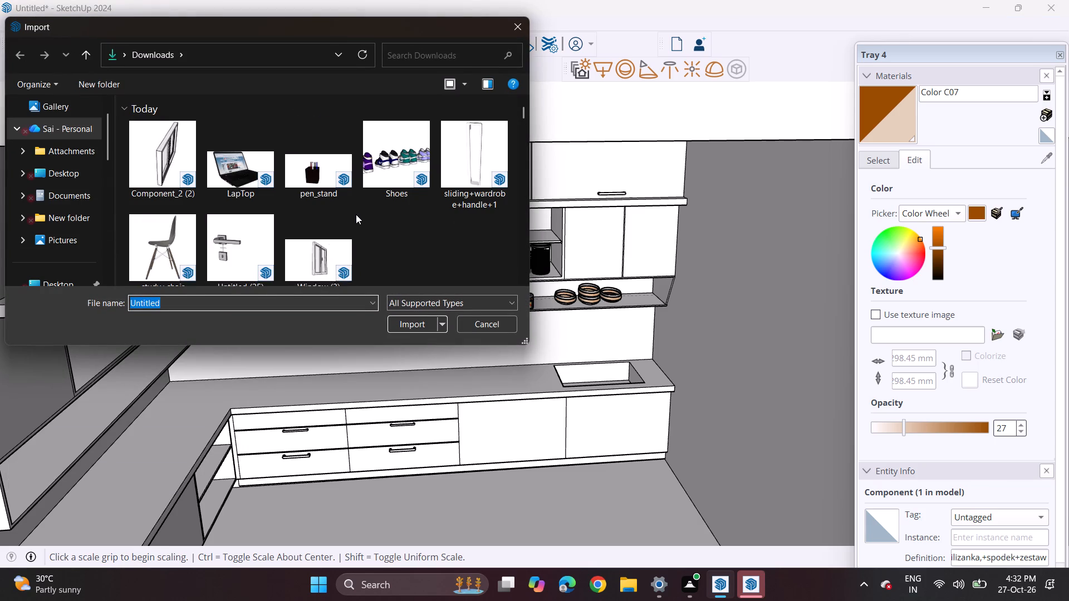
scroll(356, 214, "down", 10)
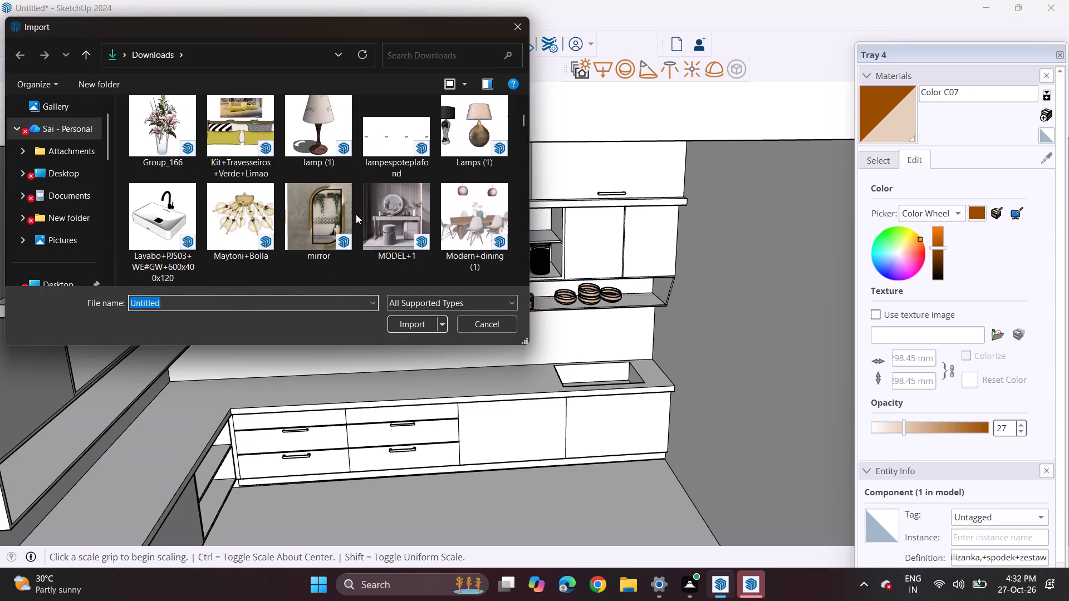
scroll(356, 214, "down", 12)
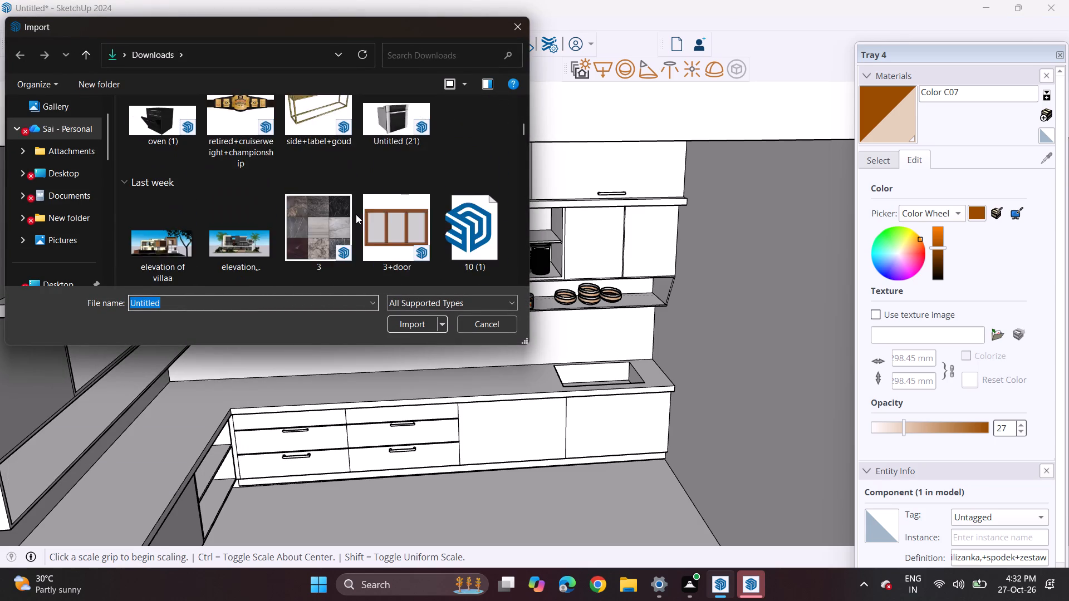
scroll(356, 214, "down", 7)
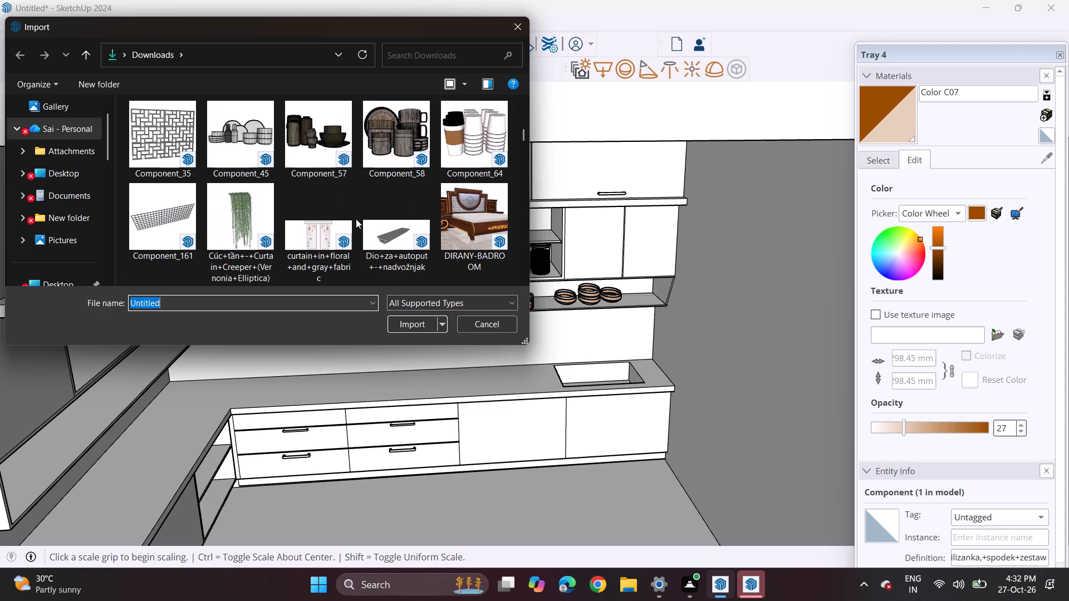
scroll(356, 219, "down", 2)
scroll(356, 219, "up", 1)
scroll(356, 219, "down", 4)
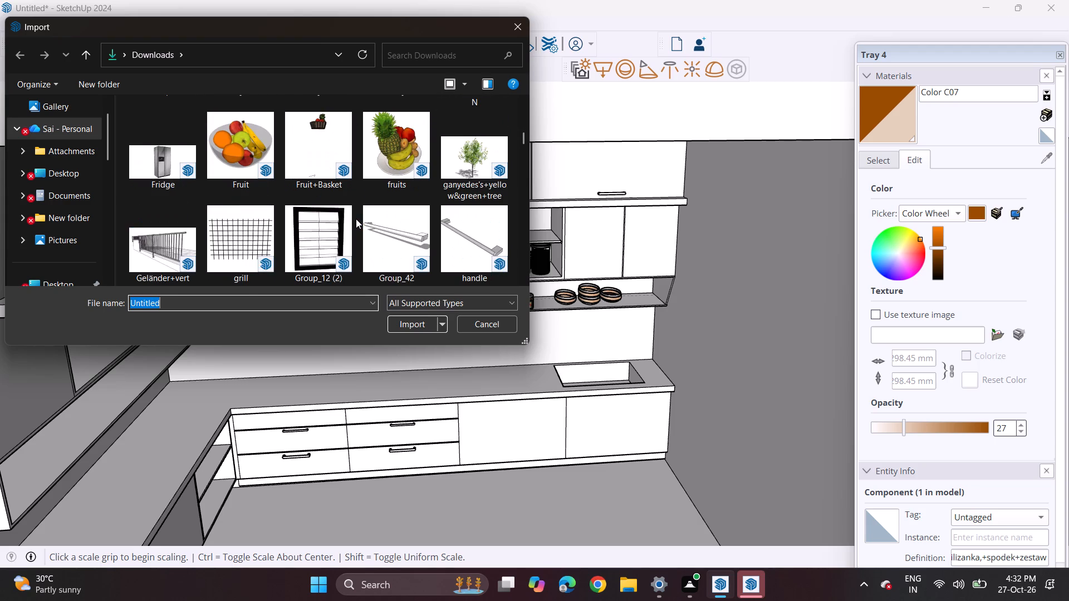
scroll(356, 219, "down", 6)
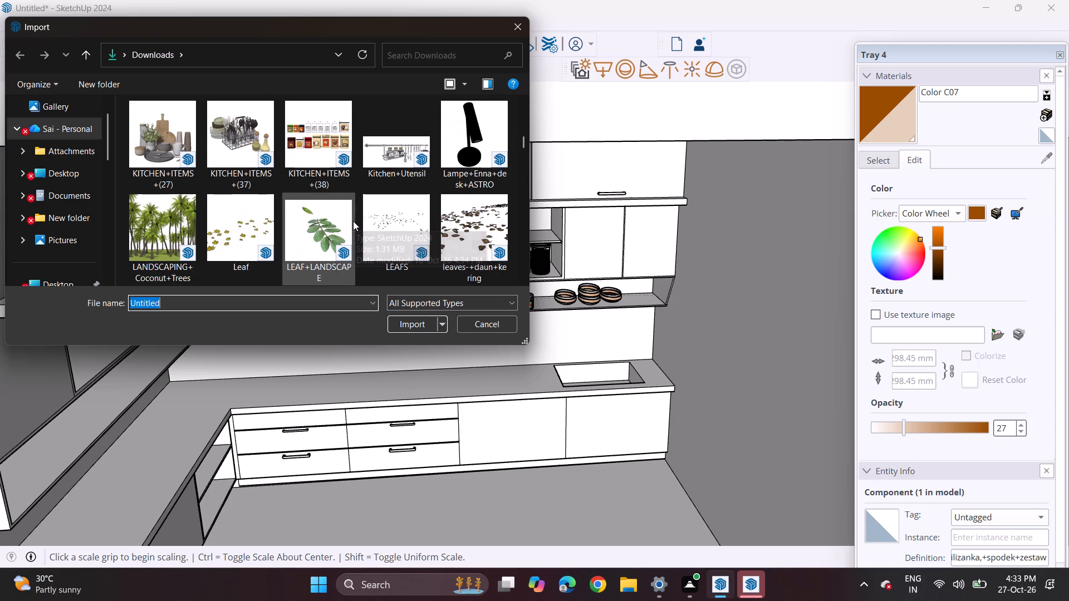
left_click(308, 139)
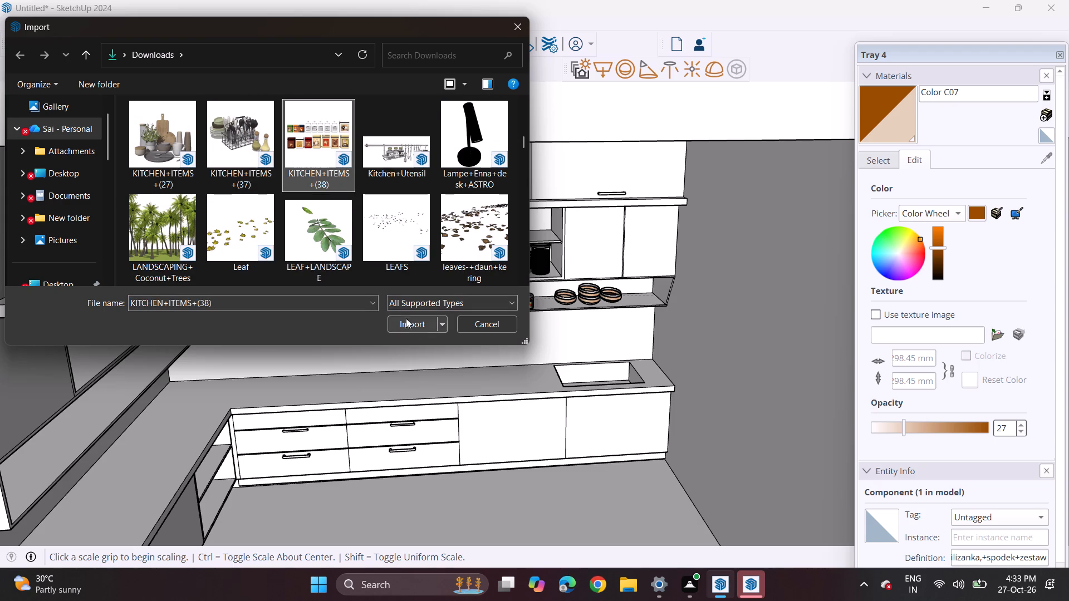
left_click(406, 318)
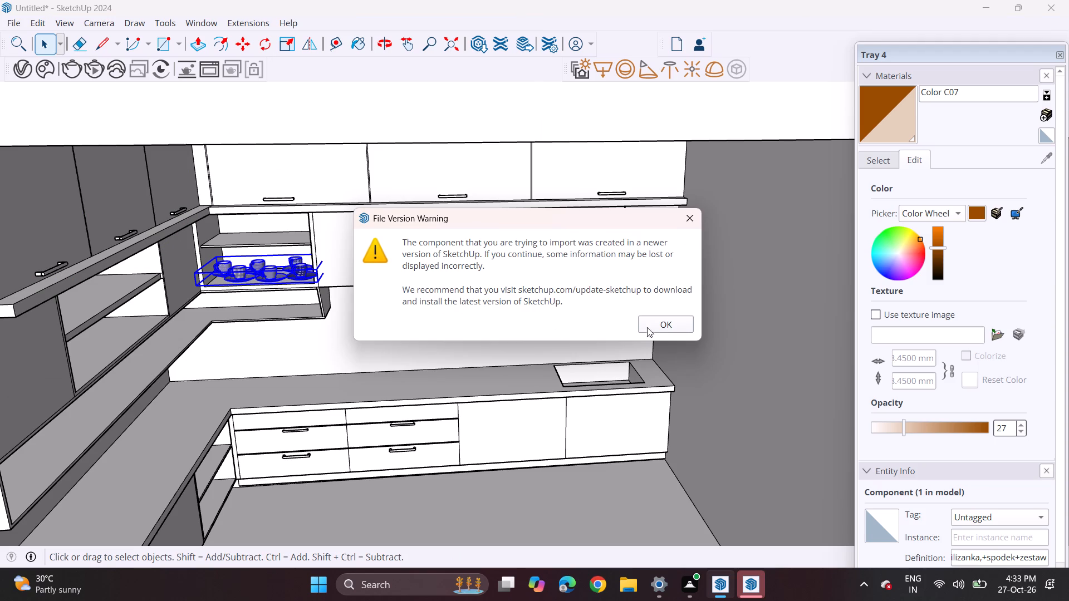
left_click(656, 326)
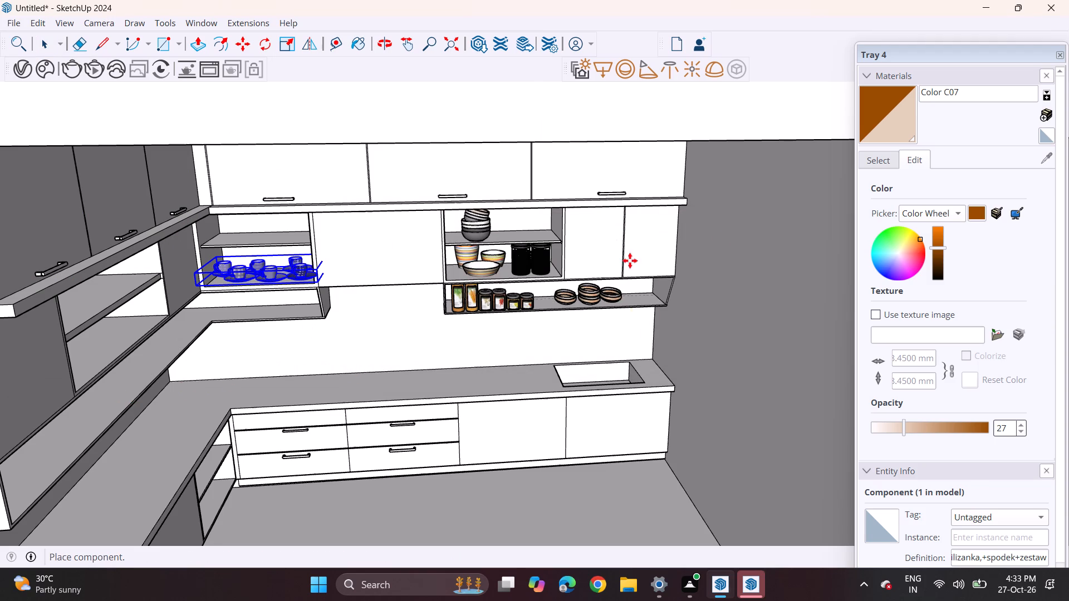
Place the imported canister set in the open space outside the kitchen room, near the two loose framed panels.
scroll(181, 421, "down", 5)
scroll(189, 422, "up", 1)
scroll(189, 422, "down", 9)
scroll(204, 437, "up", 1)
scroll(204, 437, "down", 7)
scroll(206, 439, "up", 1)
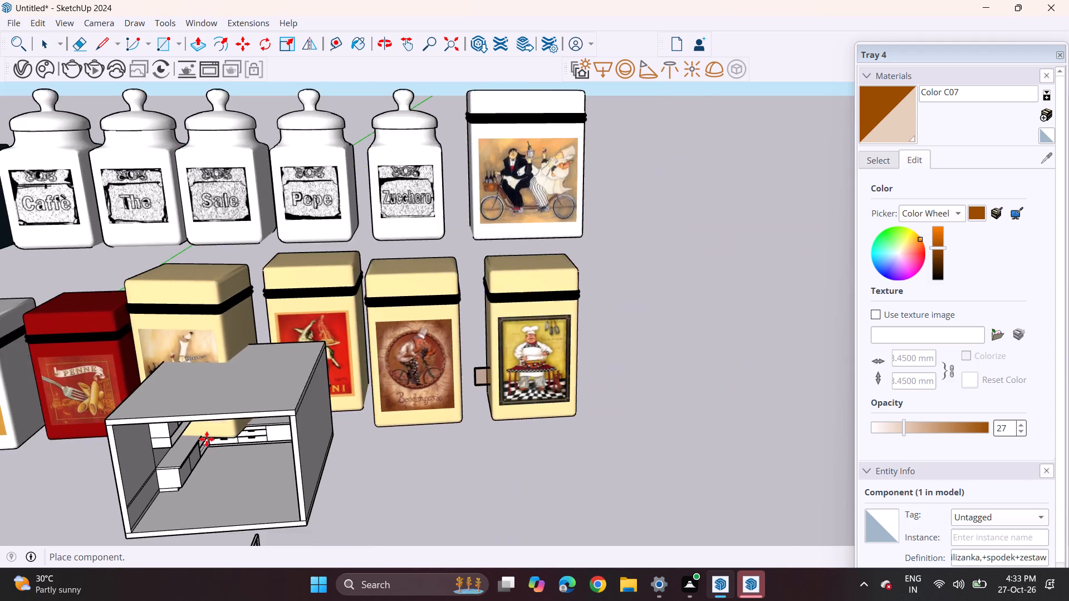
scroll(207, 439, "down", 1)
scroll(207, 439, "up", 1)
scroll(207, 440, "down", 3)
scroll(207, 440, "up", 1)
left_click(592, 358)
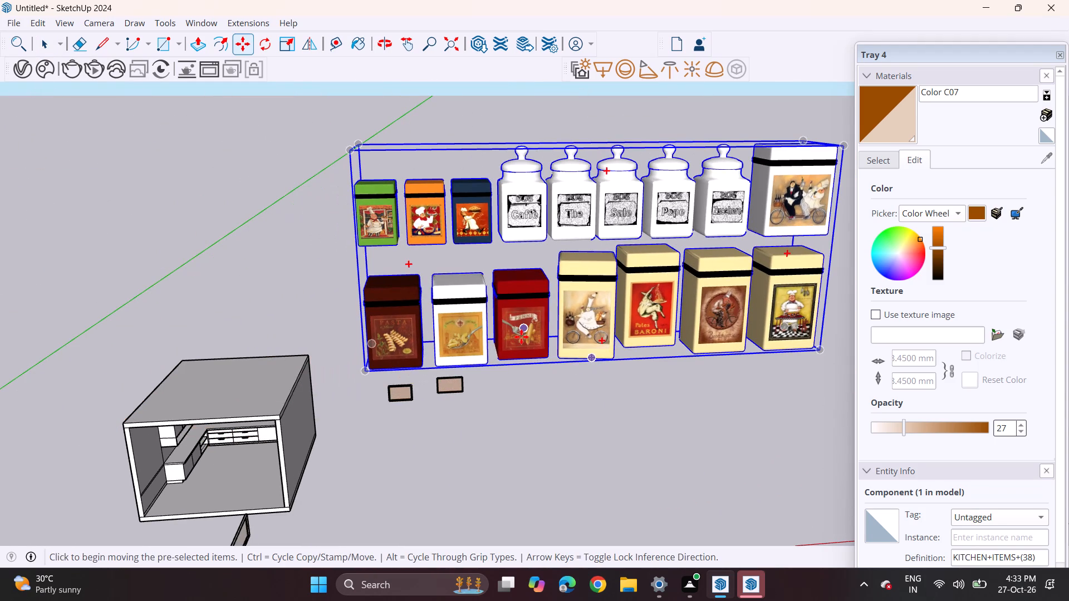
Scale the canister set down uniformly from its corner to a small fraction of its imported size.
left_click(288, 38)
left_click(351, 152)
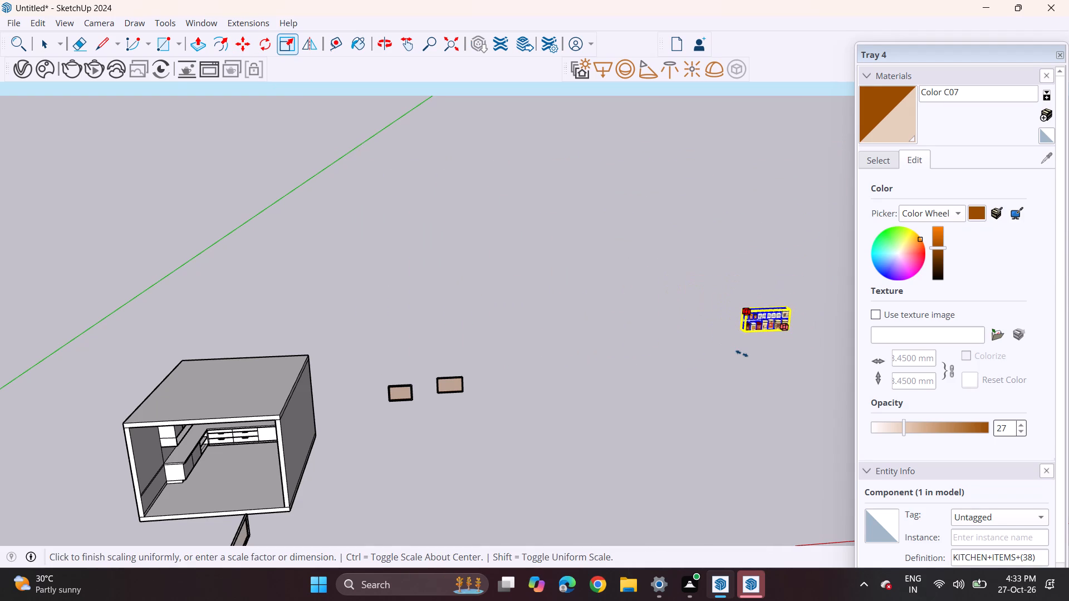
left_click(745, 356)
Move the reduced canister set across the open space closer to the two loose framed panels.
scroll(749, 318, "up", 4)
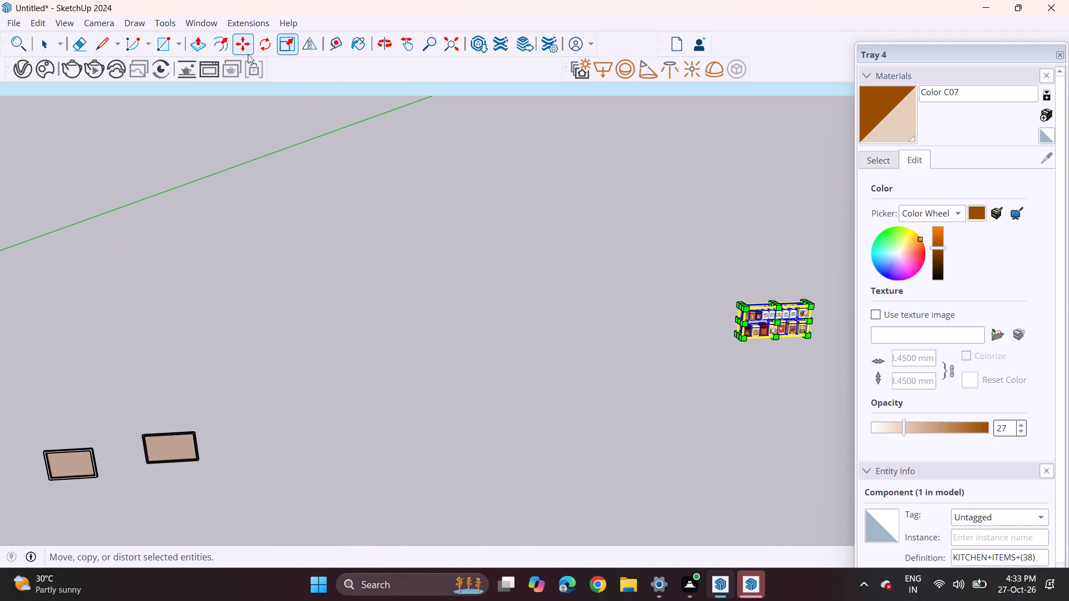
left_click(239, 52)
left_click(741, 343)
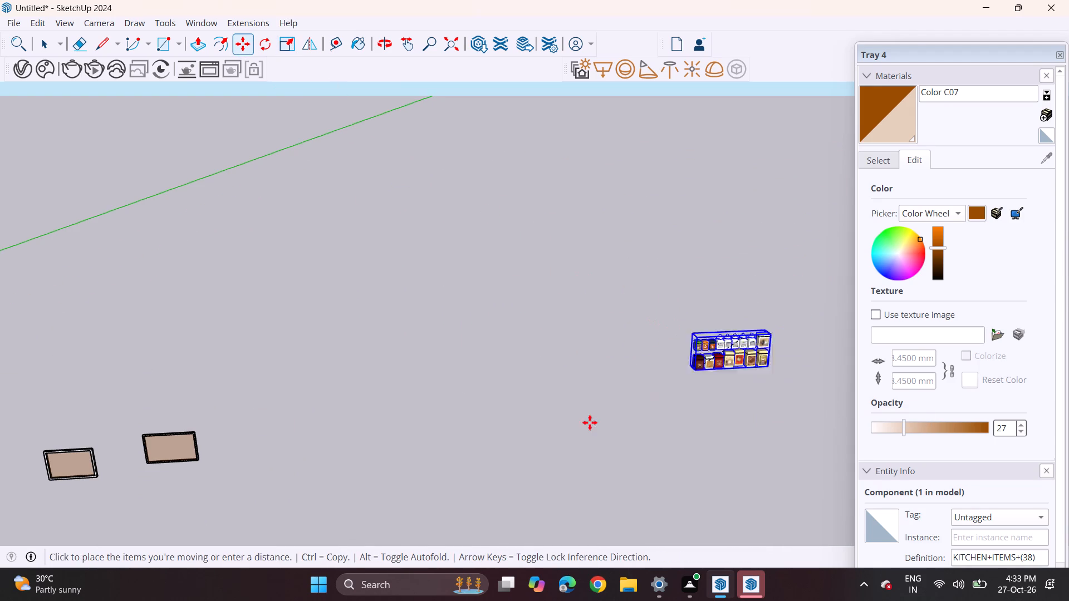
left_click(267, 512)
Scale the canister set down uniformly again, to well under half its size, from its upper back corner.
middle_click_drag(307, 519, 443, 437)
scroll(437, 449, "up", 1, "shift")
scroll(469, 431, "up", 4)
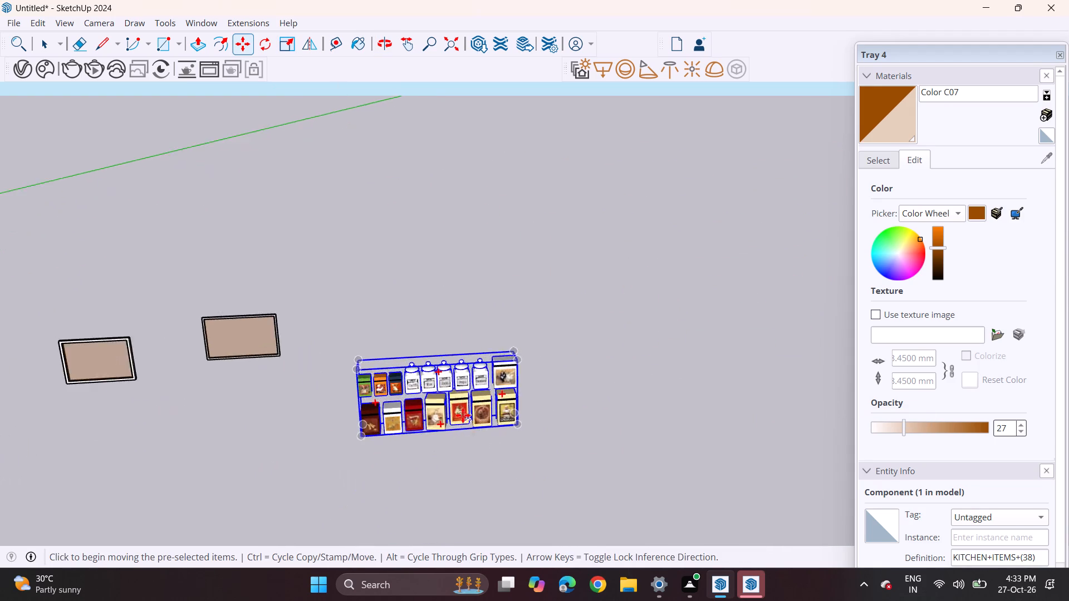
scroll(463, 411, "up", 11)
left_click(291, 39)
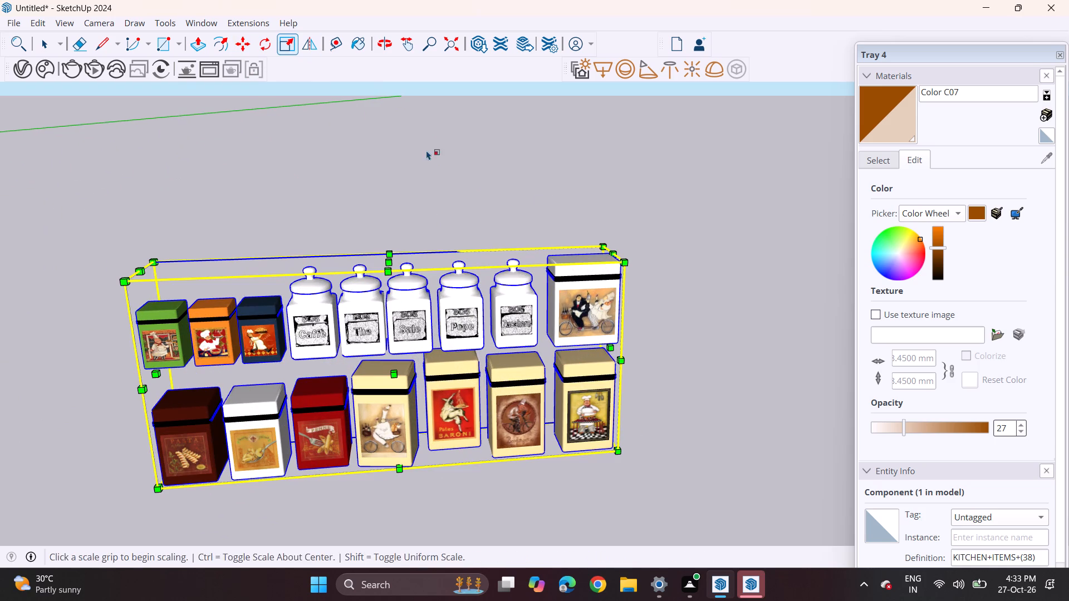
left_click(607, 247)
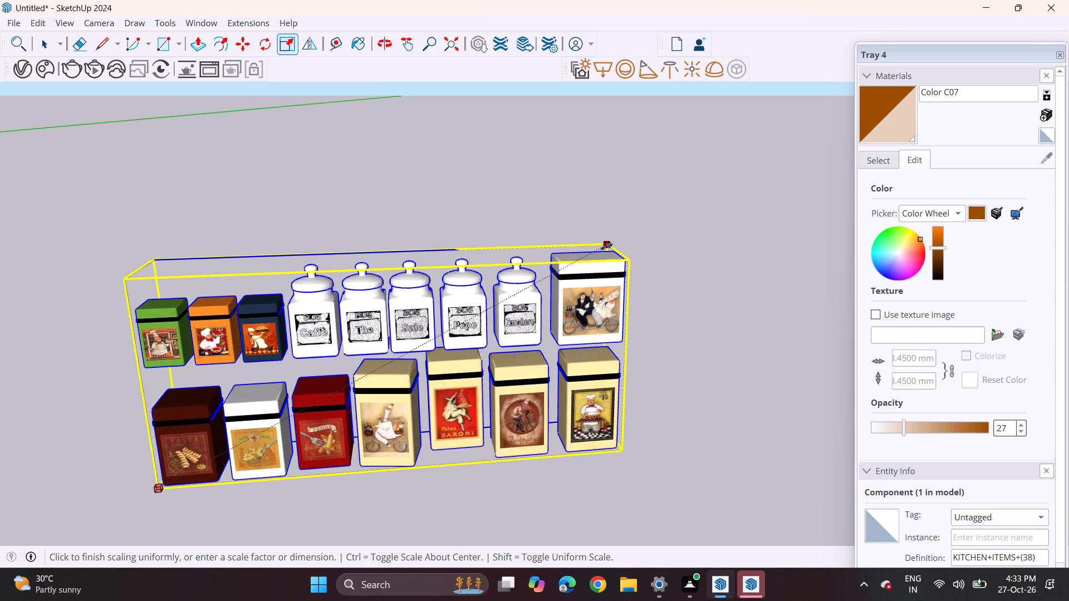
left_click(307, 401)
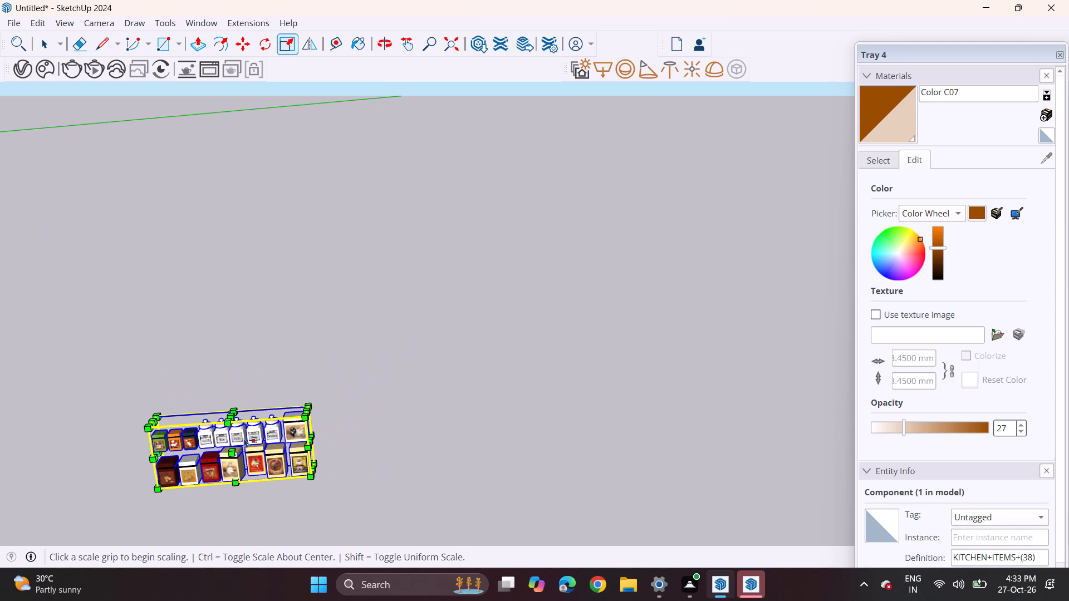
Select the scaled-down canister set and bring up the operations available for the component.
middle_click_drag(443, 396, 449, 392, "shift")
middle_click_drag(221, 457, 406, 415, "shift")
scroll(296, 449, "up", 1, "shift")
key("space")
left_click(413, 404)
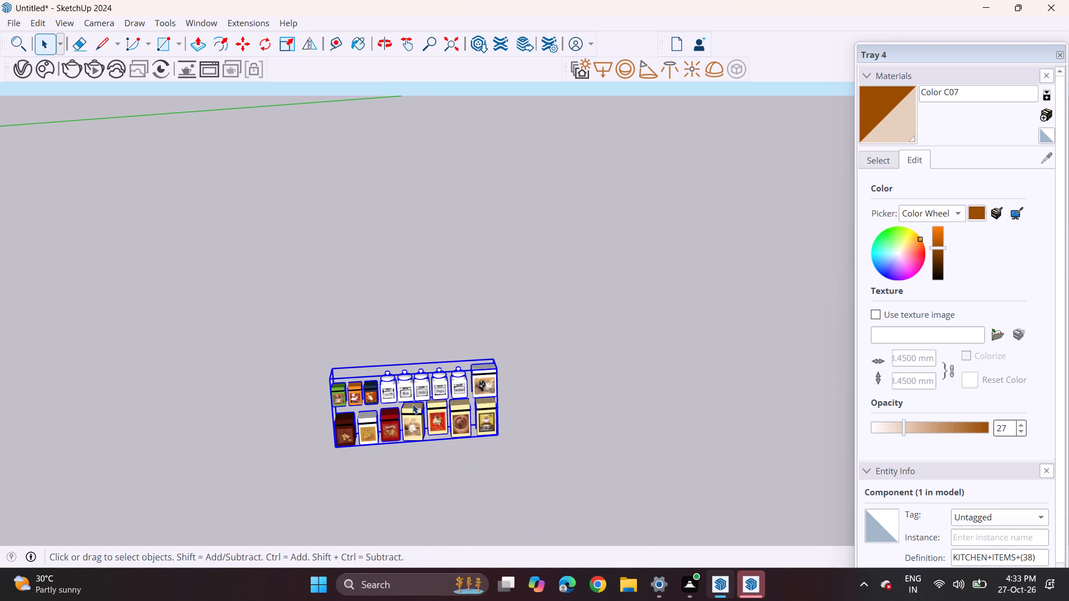
right_click(411, 404)
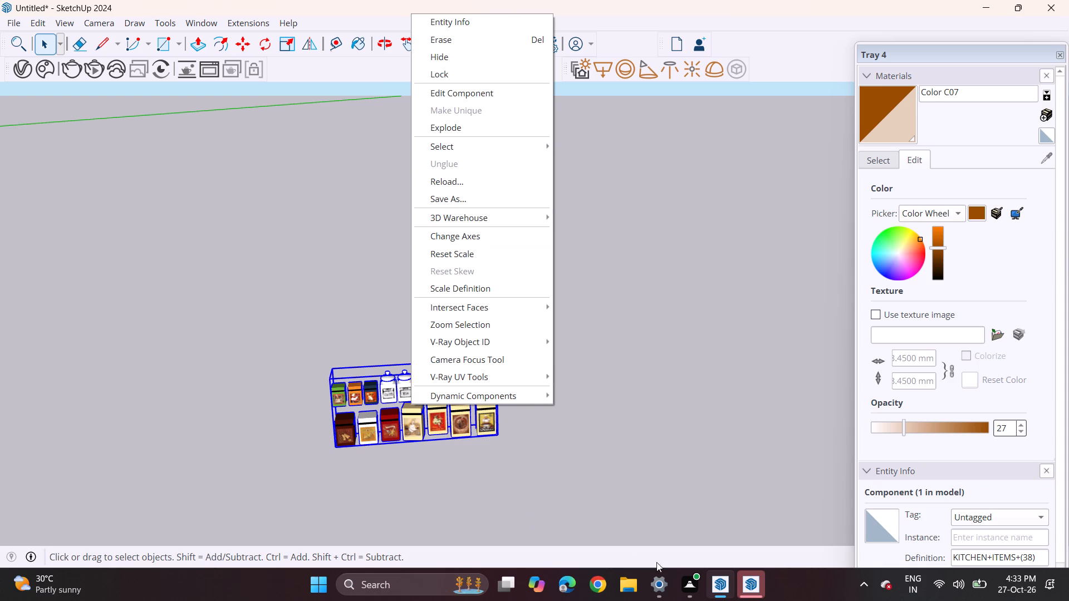
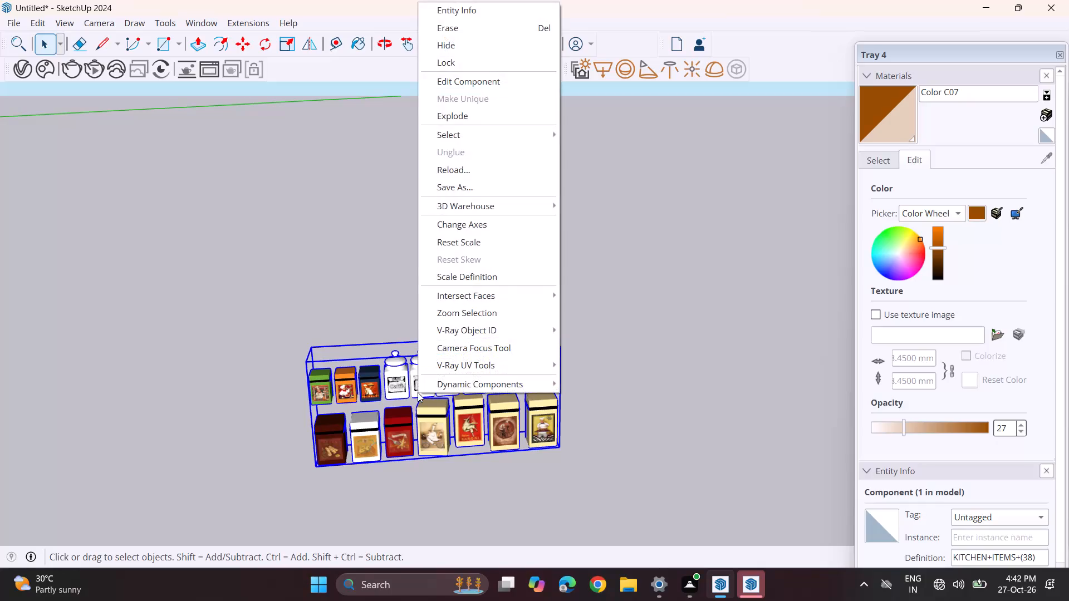
Explode the canister set component and the group nested inside it into individual canisters.
left_click(465, 121)
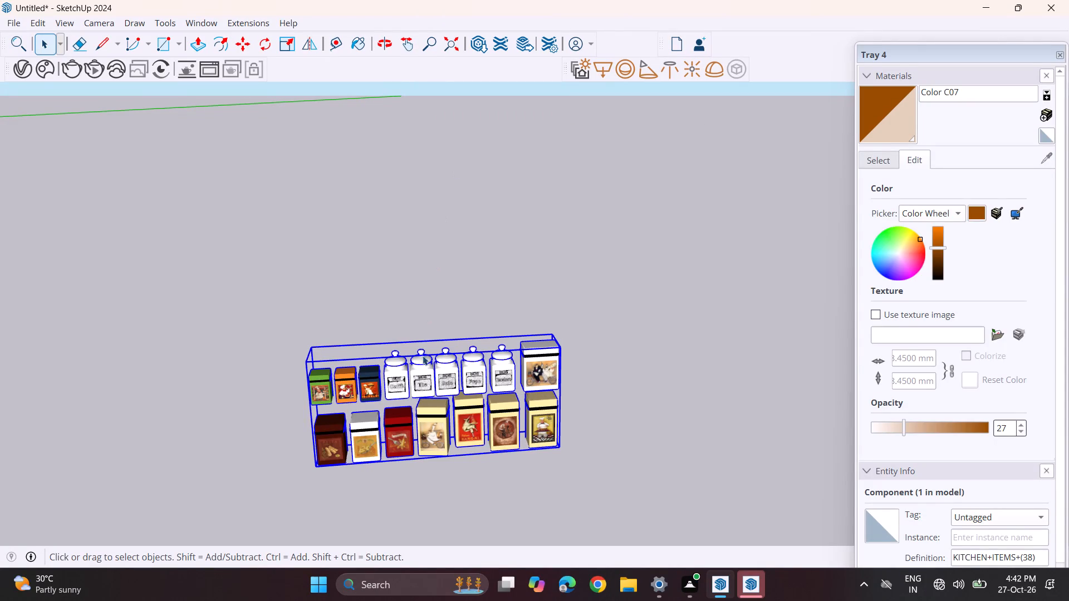
left_click(415, 390)
right_click(415, 390)
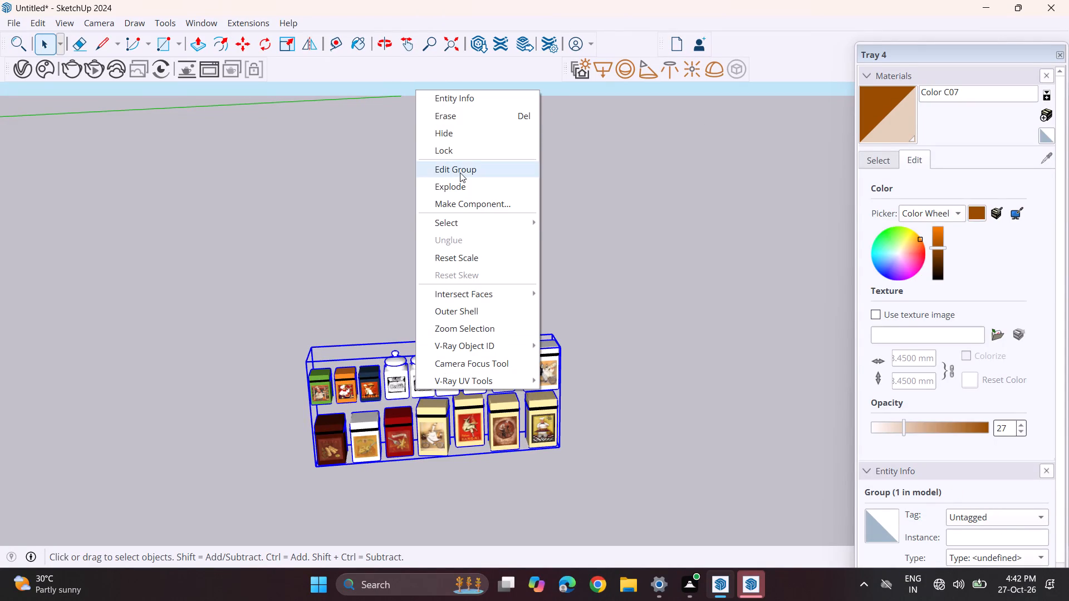
left_click(460, 190)
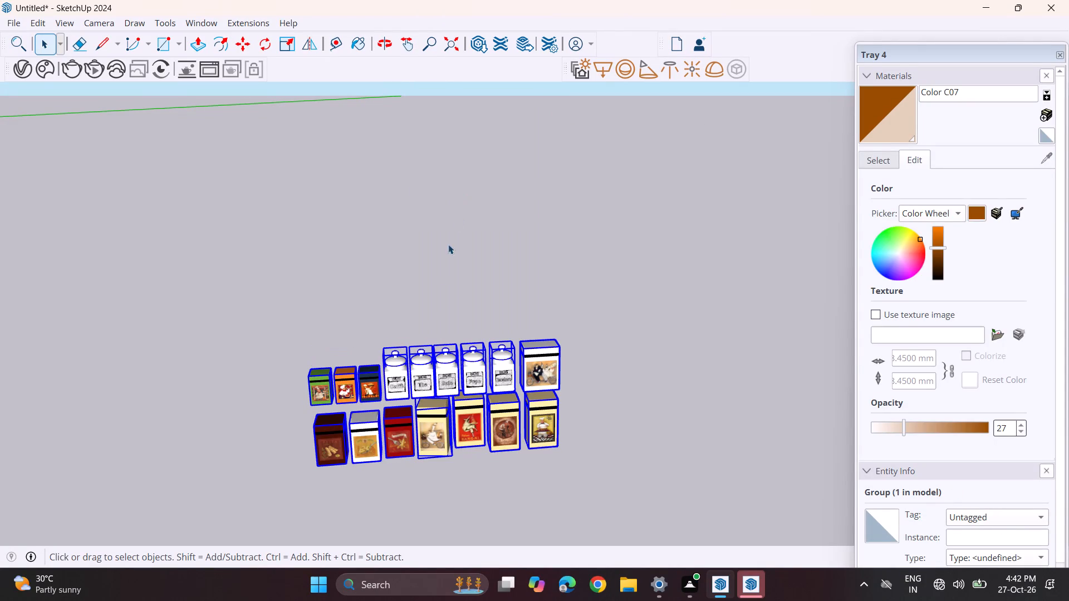
Copy the small green, orange and dark blue tins onto the low open shelf beneath the blue cup set.
scroll(355, 395, "up", 5)
left_click(334, 318)
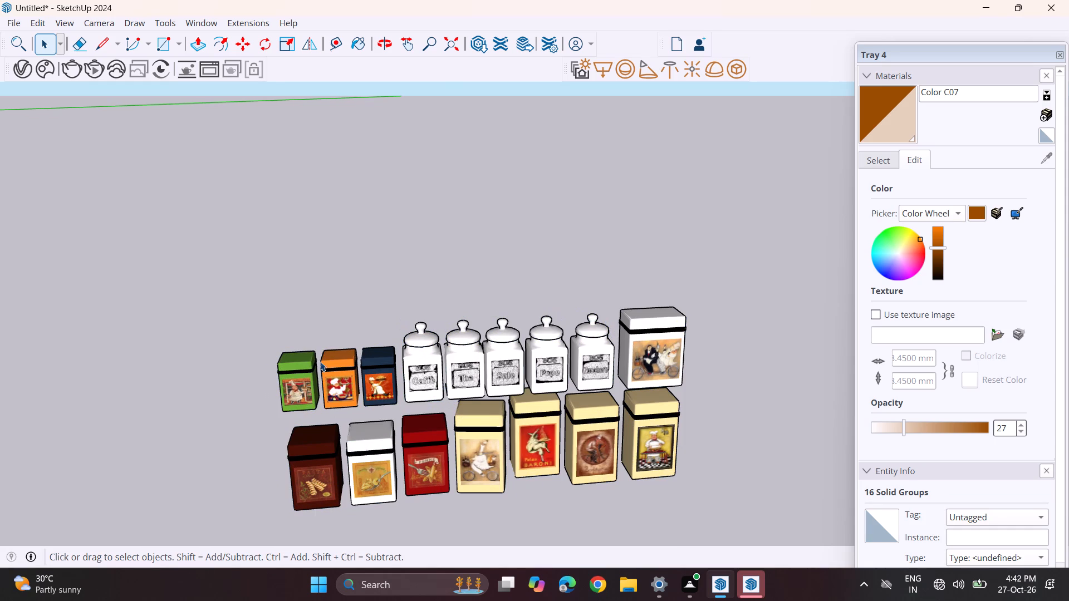
left_click(311, 371)
left_click(340, 400, "ctrl")
left_click(379, 392, "ctrl")
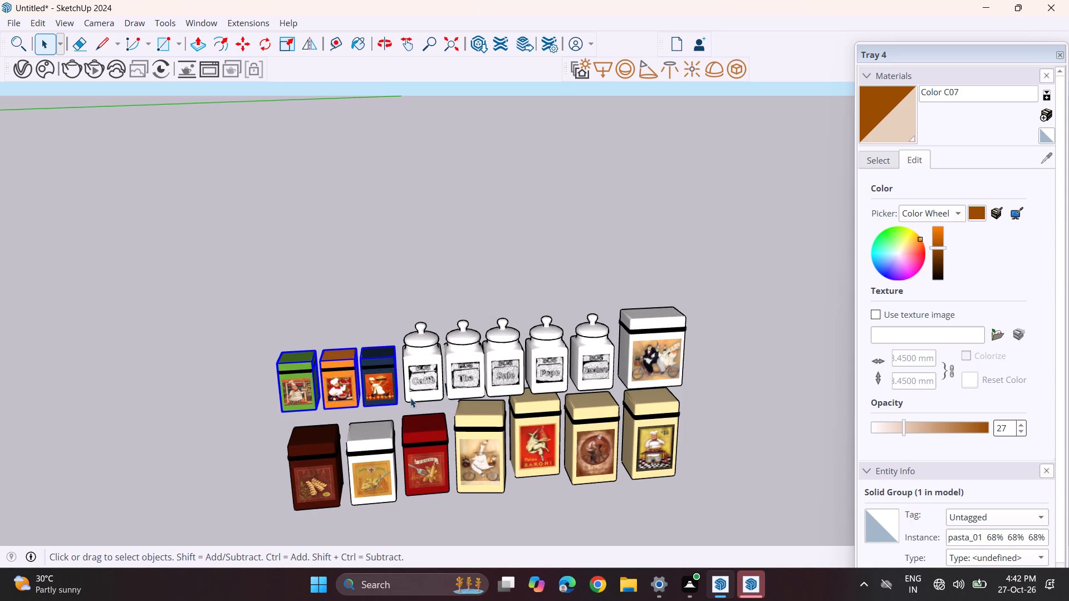
scroll(416, 398, "up", 2)
key("m")
left_click(390, 409)
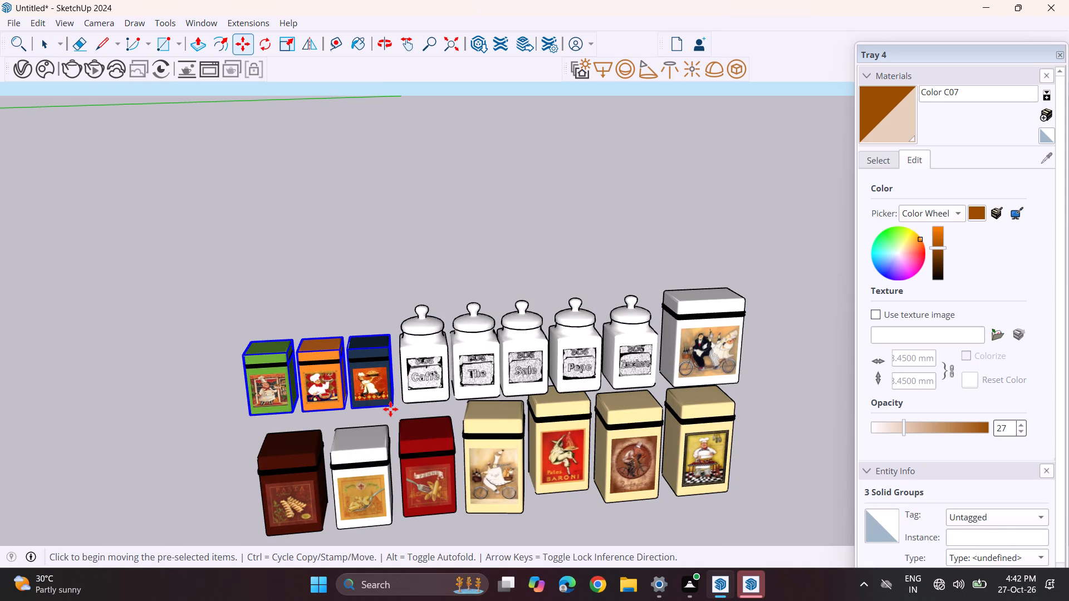
scroll(352, 401, "down", 10)
scroll(229, 396, "down", 2)
middle_click_drag(229, 396, 646, 304, "shift")
scroll(571, 304, "down", 7)
scroll(463, 334, "up", 1)
scroll(463, 337, "down", 6)
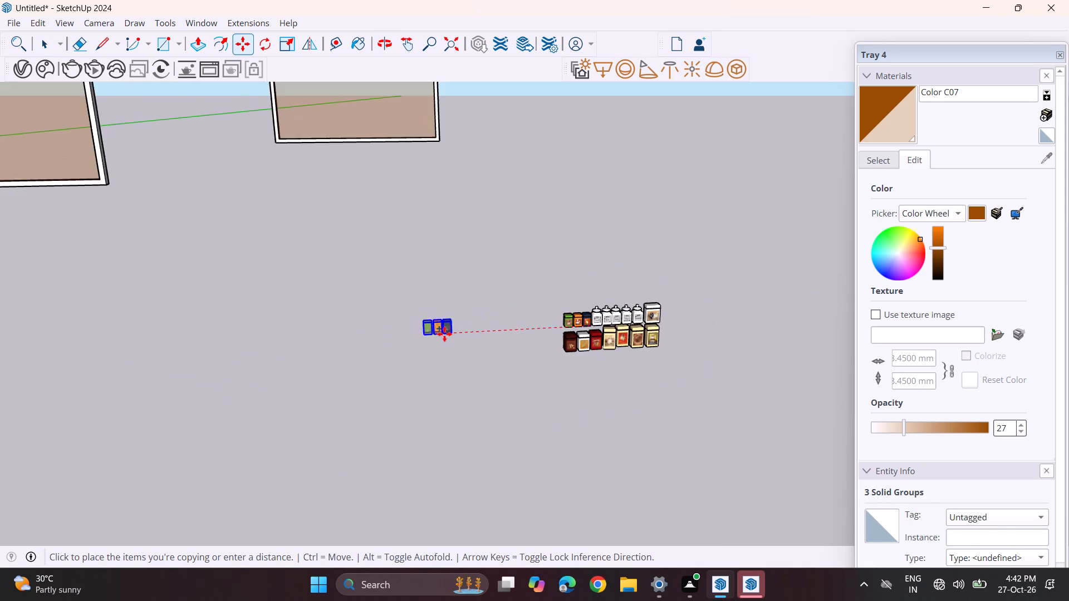
scroll(444, 334, "down", 10)
middle_click_drag(329, 336, 676, 335, "shift")
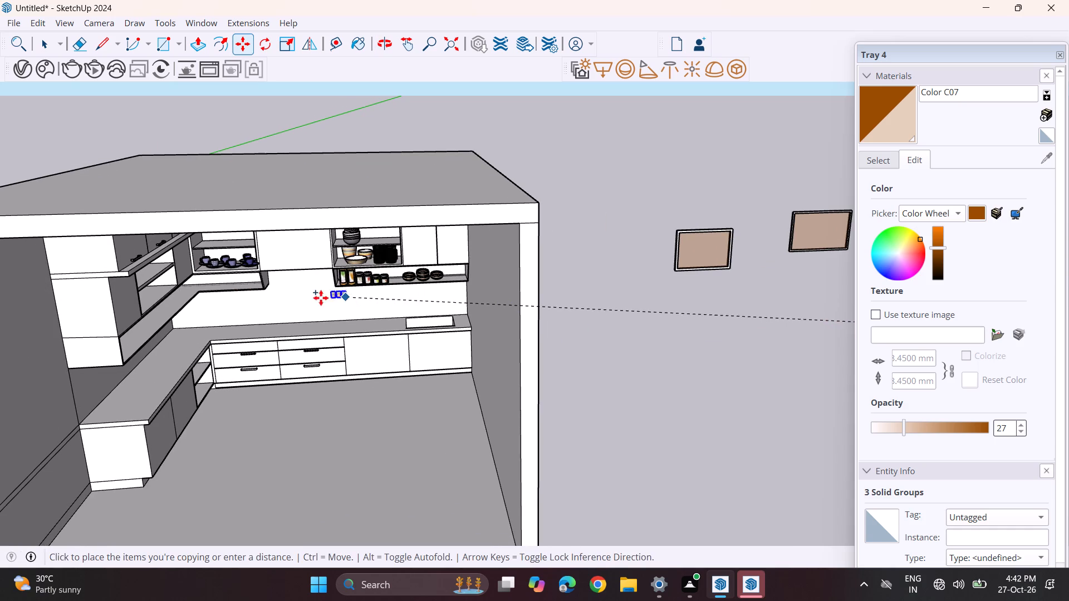
scroll(247, 268, "up", 11)
scroll(194, 305, "down", 1)
scroll(194, 305, "up", 4)
scroll(194, 305, "down", 1)
scroll(193, 305, "up", 1)
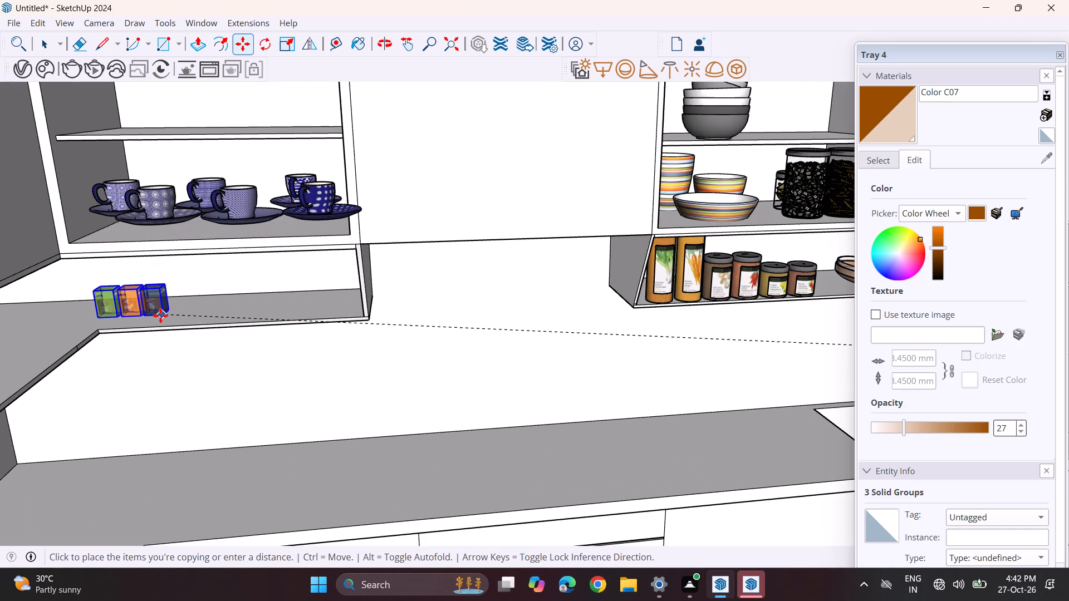
left_click(150, 321)
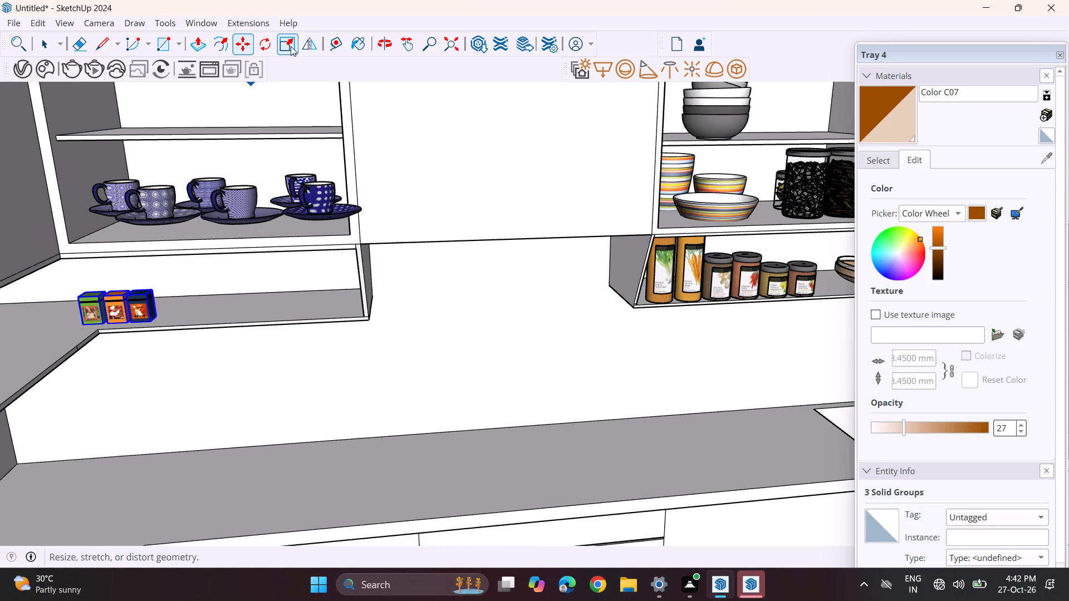
Scale the three copied tins up uniformly from their upper corner to nearly fill the low shelf's height.
left_click(291, 46)
left_click(154, 287)
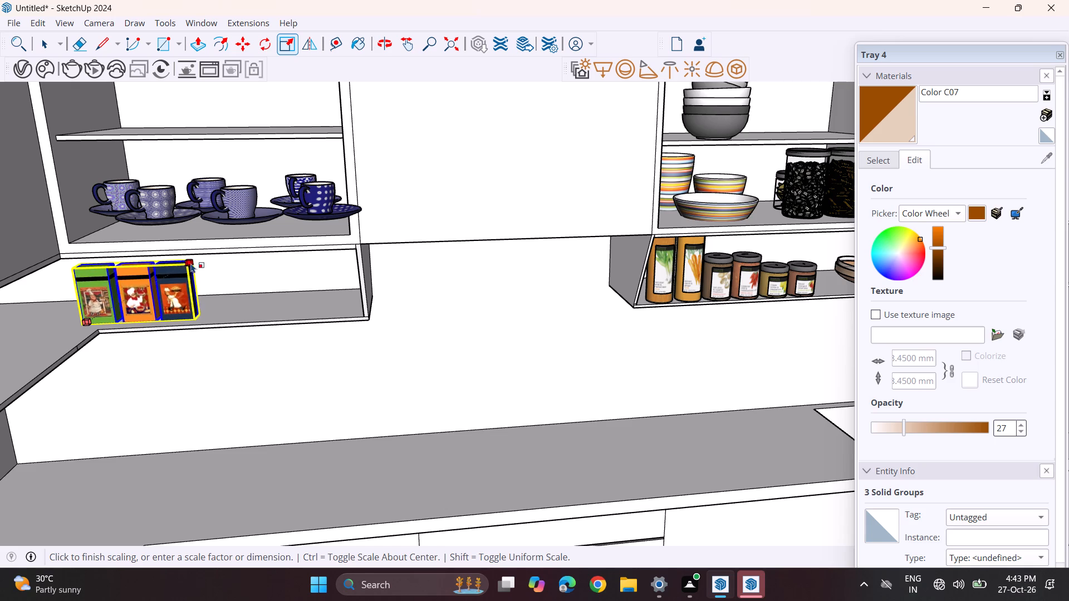
left_click(220, 264)
Select the blue cup and saucer set and shift it slightly on its shelf in the back-wall cabinet.
scroll(256, 306, "down", 3)
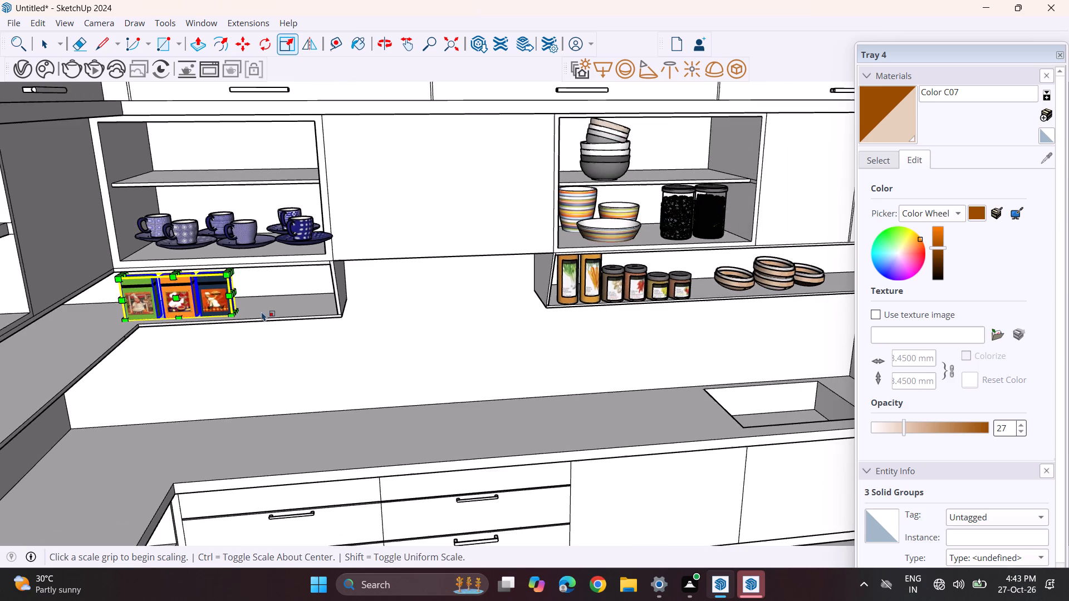
middle_click_drag(299, 319, 175, 311)
scroll(188, 318, "down", 4)
middle_click_drag(263, 338, 273, 294)
scroll(267, 329, "up", 1)
scroll(273, 294, "down", 3)
scroll(273, 297, "up", 1)
scroll(273, 297, "down", 1)
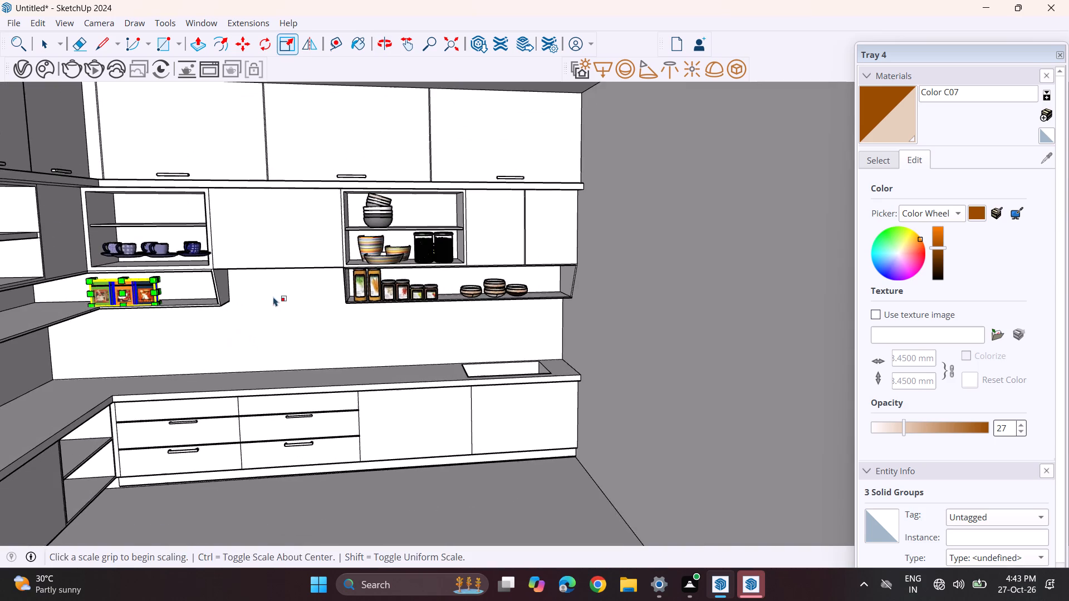
middle_click_drag(218, 254, 393, 291)
middle_click_drag(367, 283, 351, 314)
scroll(334, 280, "up", 4)
key("b")
left_click(334, 295)
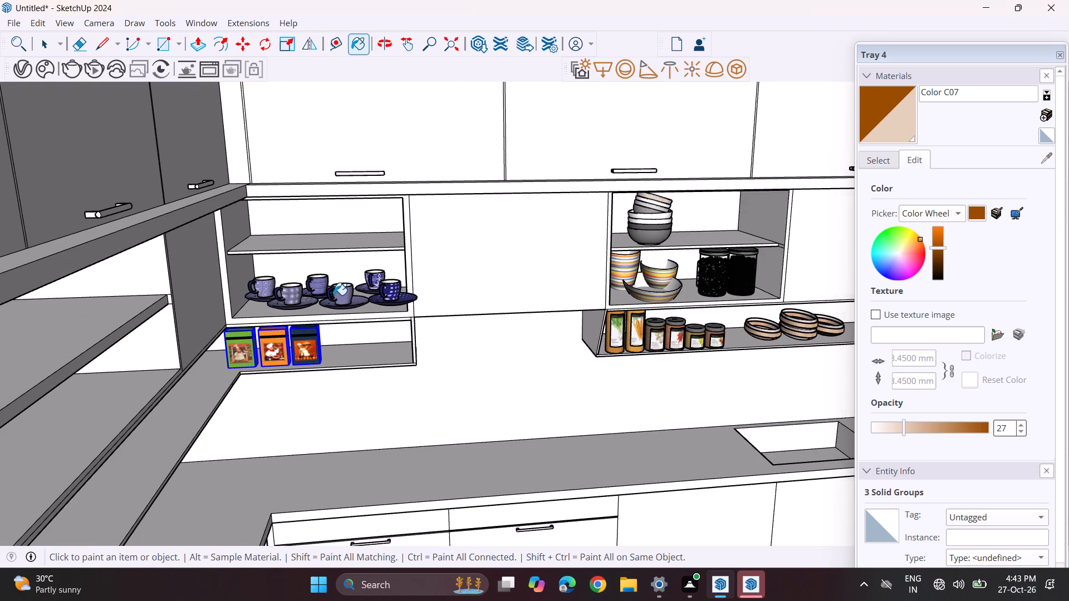
key("space")
left_click(334, 295)
middle_click_drag(390, 300, 303, 303)
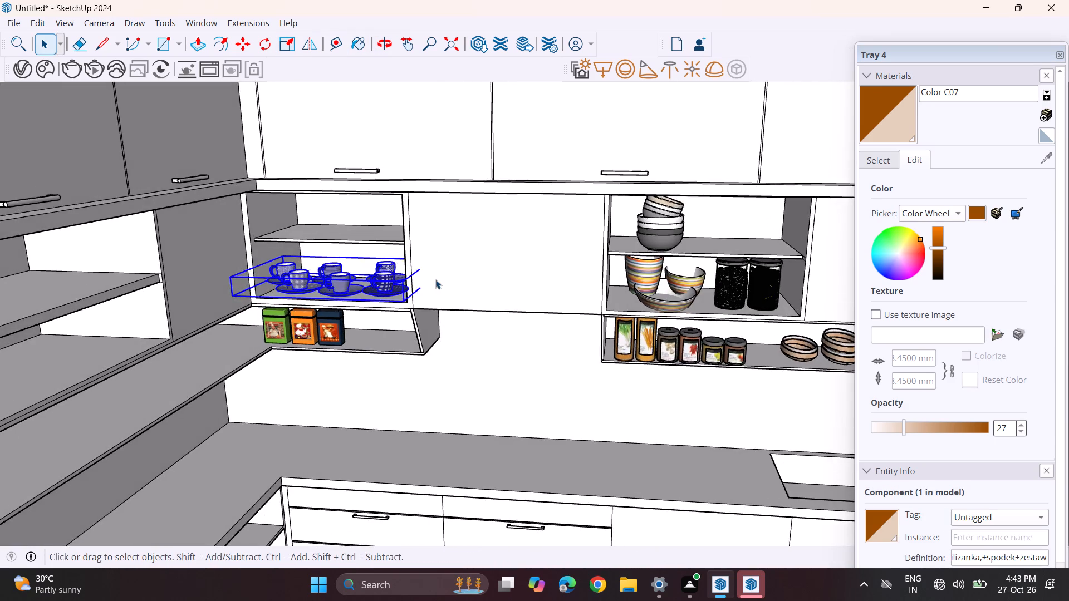
scroll(435, 279, "up", 5)
left_click(249, 51)
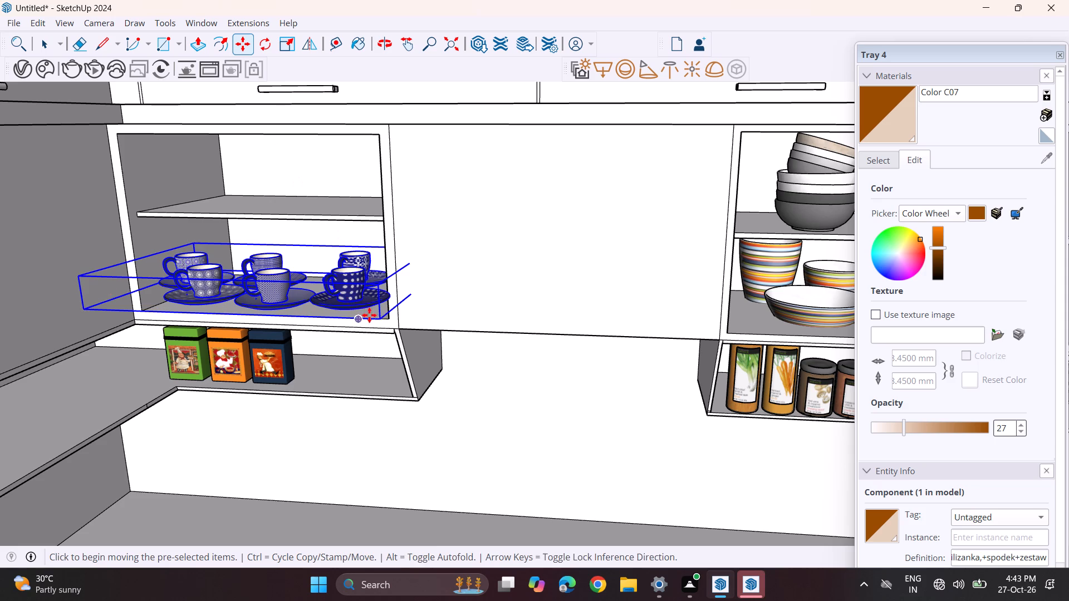
left_click(378, 316)
left_click(389, 321)
Select the five white ceramic jars in the loose canister set and make them one group.
middle_click_drag(292, 339, 380, 290)
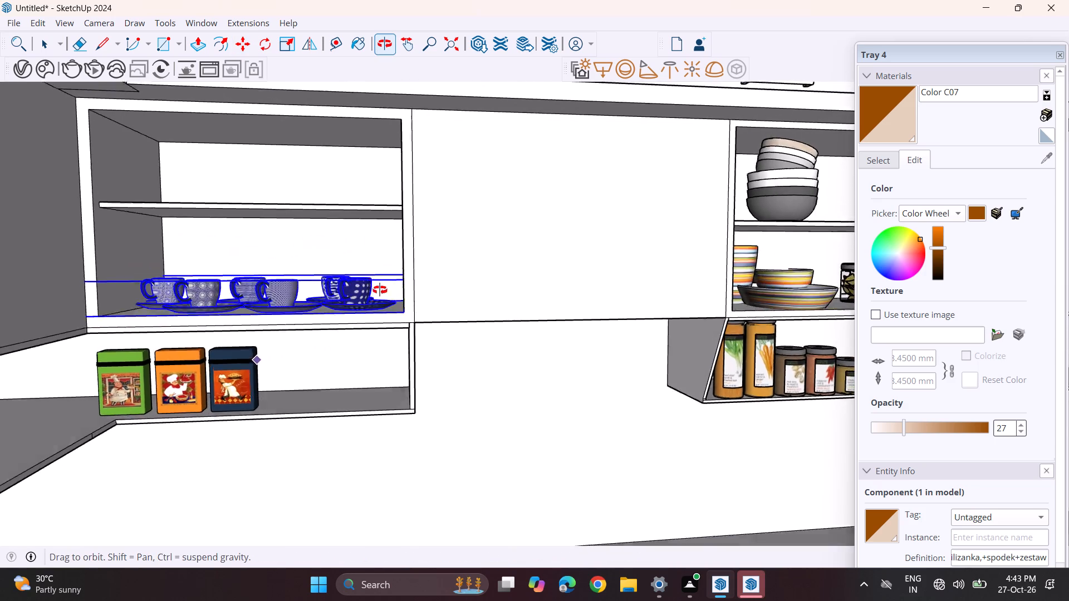
middle_click_drag(380, 290, 379, 301)
scroll(358, 309, "down", 9)
scroll(369, 348, "up", 1)
scroll(368, 348, "down", 5)
middle_click_drag(459, 339, 295, 330, "shift")
scroll(284, 328, "up", 1)
scroll(276, 323, "down", 6)
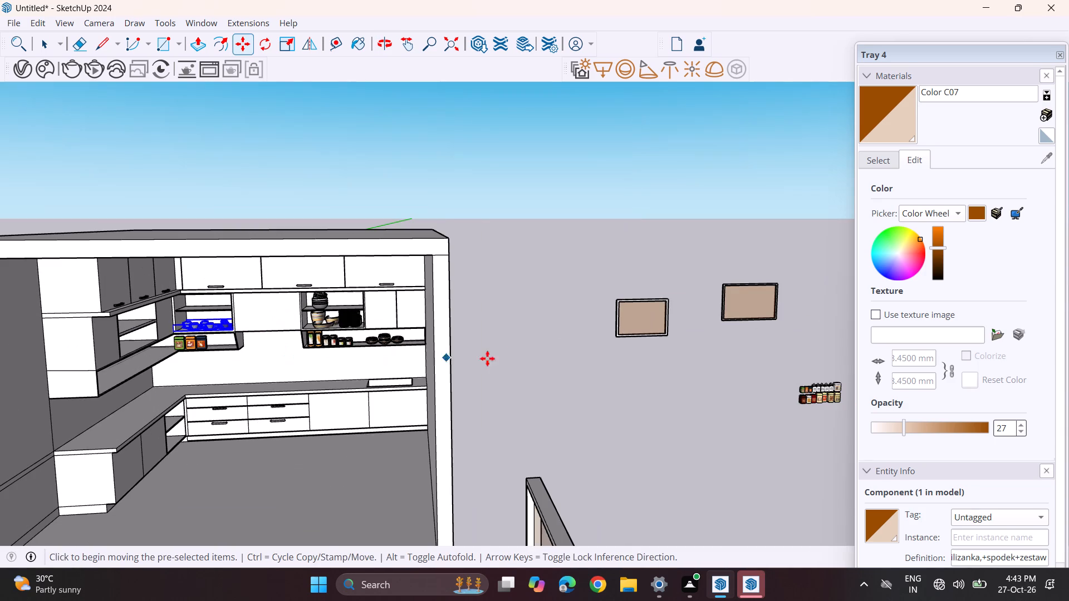
key("space")
left_click(587, 369)
middle_click_drag(703, 349, 571, 363, "shift")
scroll(668, 368, "up", 8)
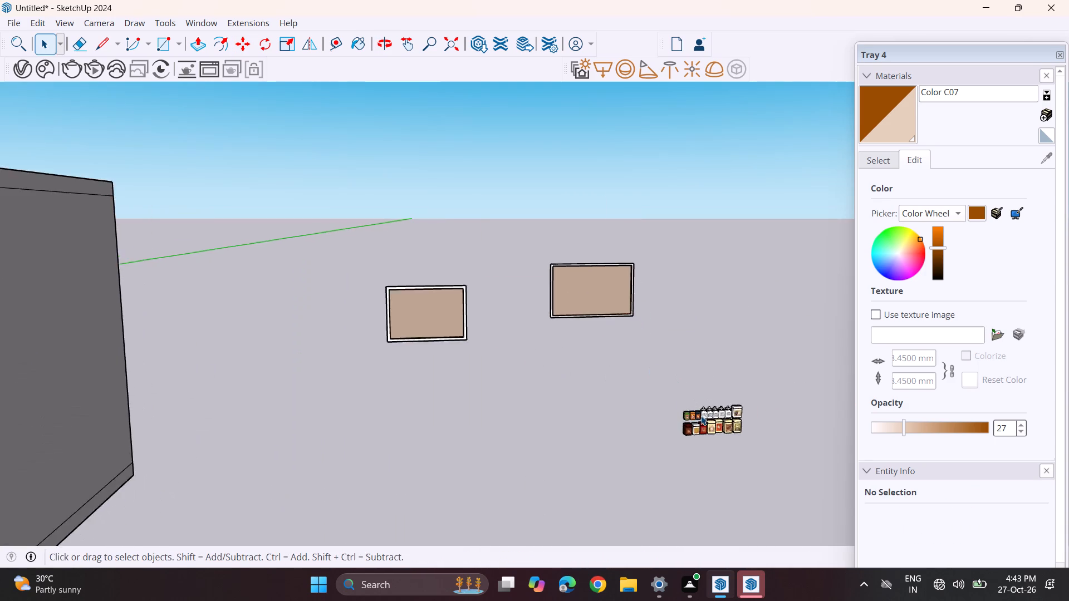
scroll(701, 416, "up", 3)
key("space")
left_click(694, 415)
scroll(694, 415, "up", 1)
scroll(694, 415, "down", 1)
scroll(694, 415, "up", 7)
scroll(694, 415, "down", 1)
scroll(694, 415, "up", 4)
left_click(682, 416, "ctrl")
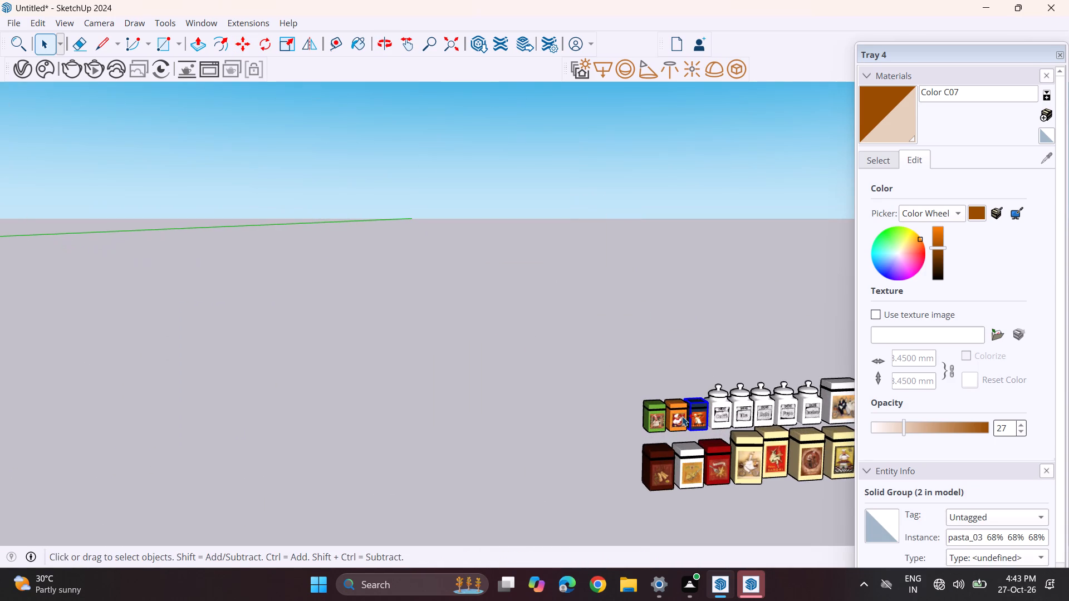
left_click(654, 417, "ctrl")
scroll(697, 433, "up", 1)
left_click(724, 410)
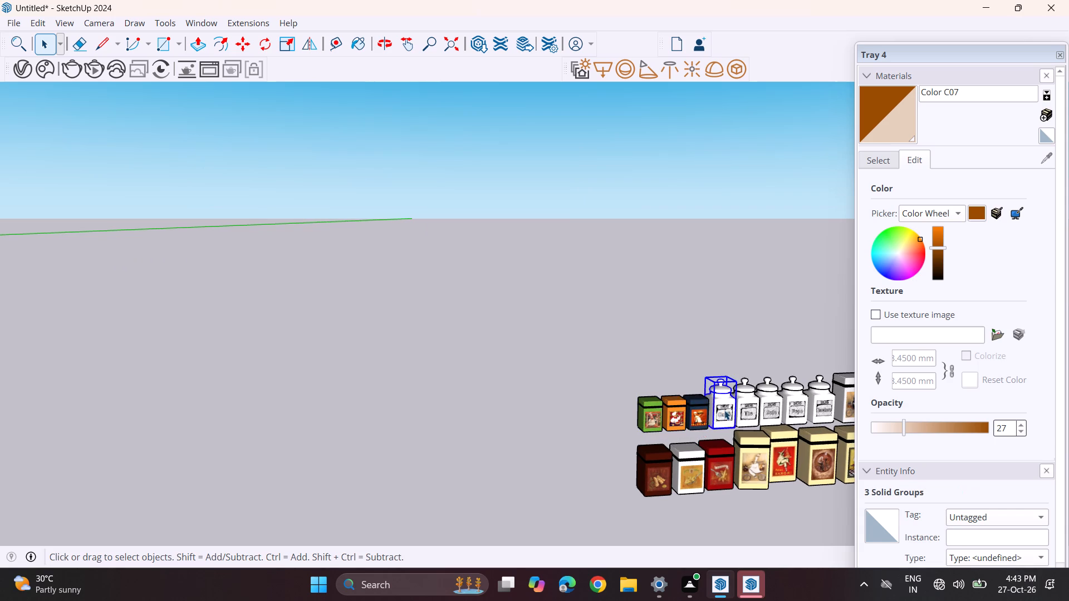
left_click(746, 408)
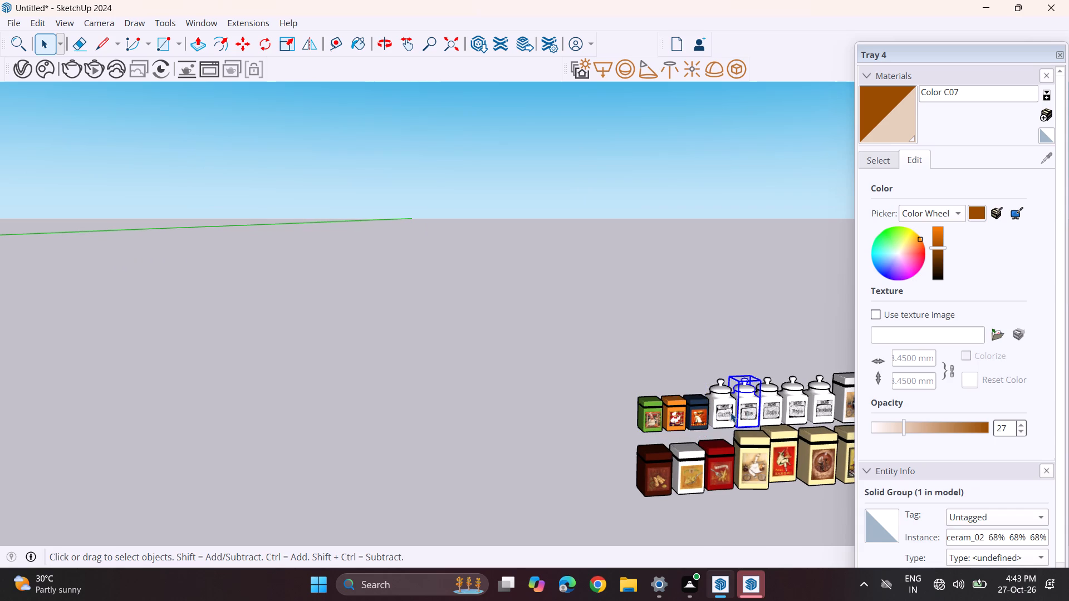
left_click(724, 416)
left_click(747, 418, "ctrl")
left_click(768, 413, "ctrl")
left_click(792, 411, "ctrl")
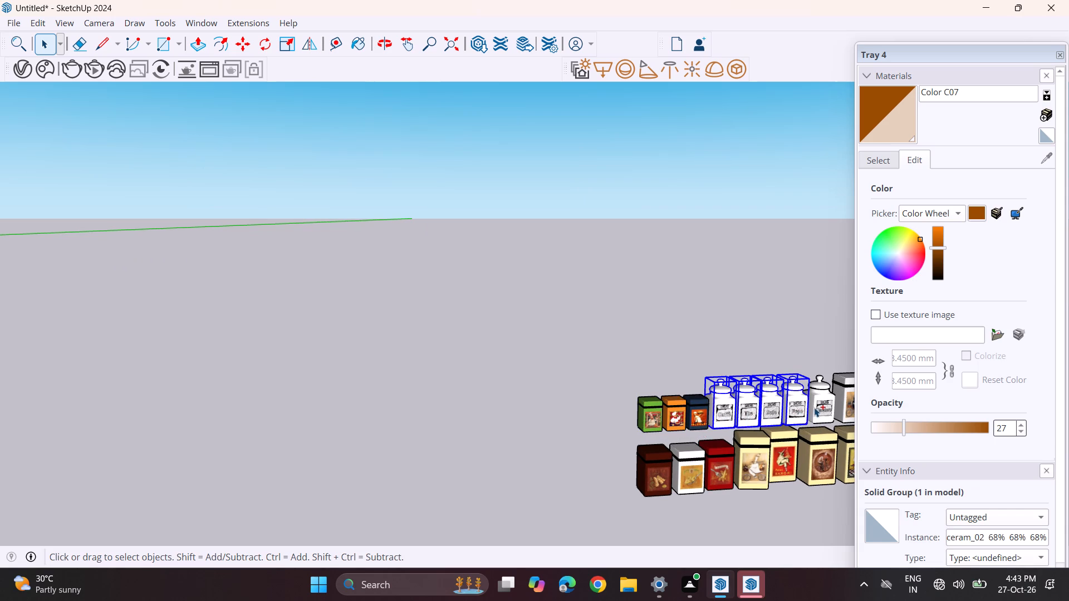
left_click(822, 407, "ctrl")
key("m")
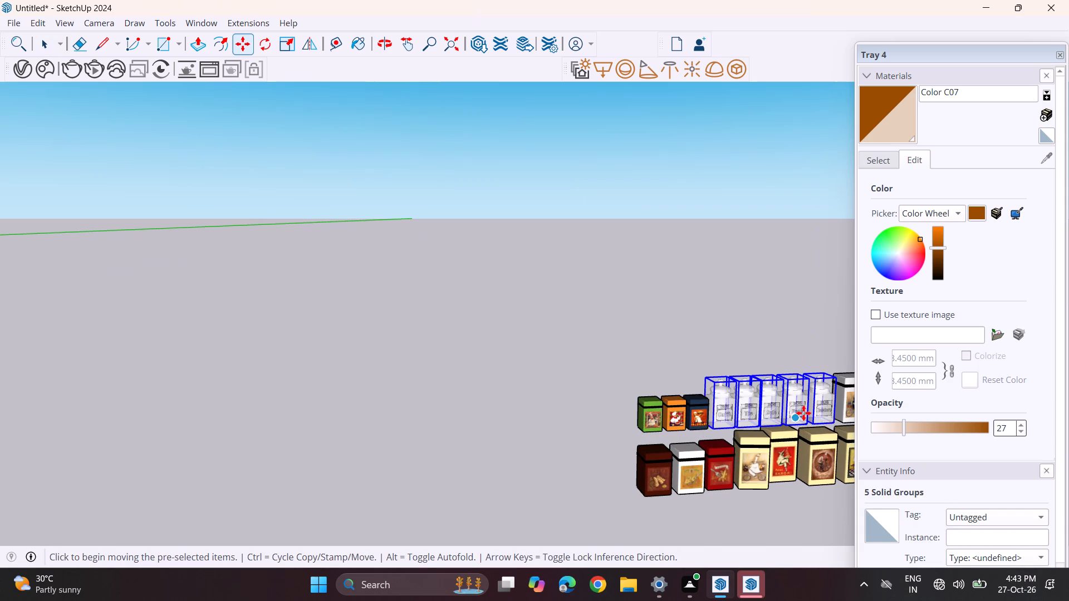
right_click(784, 406)
left_click(826, 247)
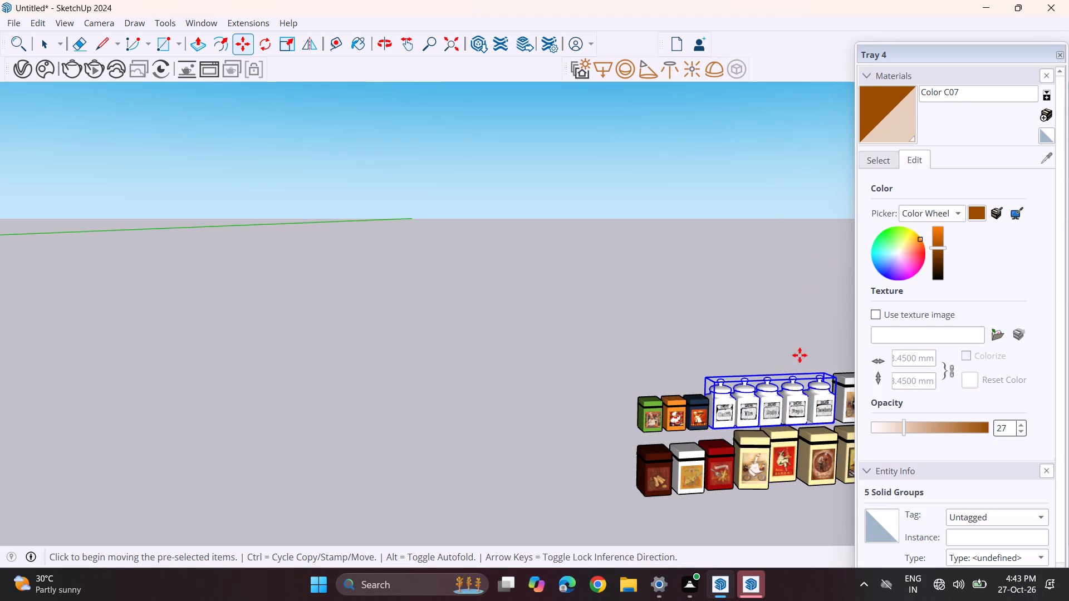
Move the grouped ceramic jars into the kitchen, over the countertop along the side wall.
left_click(839, 428)
scroll(623, 378, "down", 9)
scroll(591, 375, "up", 1)
scroll(591, 375, "down", 1)
middle_click_drag(439, 374, 475, 373)
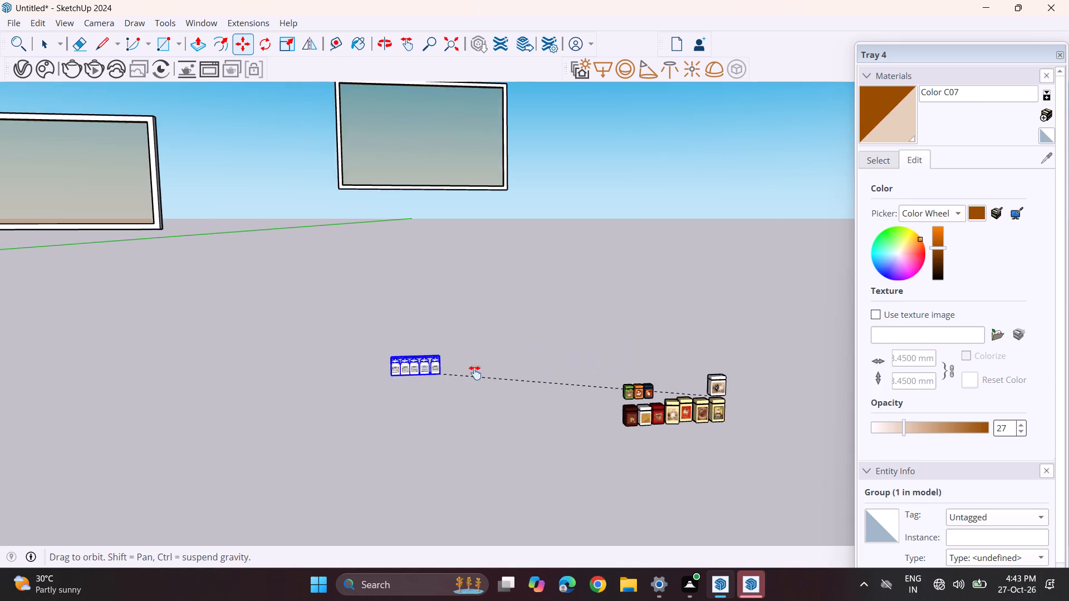
middle_click_drag(475, 373, 702, 338)
scroll(581, 330, "down", 2)
scroll(580, 335, "up", 1)
scroll(573, 346, "down", 9)
scroll(492, 350, "up", 1)
scroll(488, 349, "down", 3)
scroll(460, 346, "up", 1)
scroll(459, 346, "down", 2)
middle_click_drag(404, 358, 572, 376, "shift")
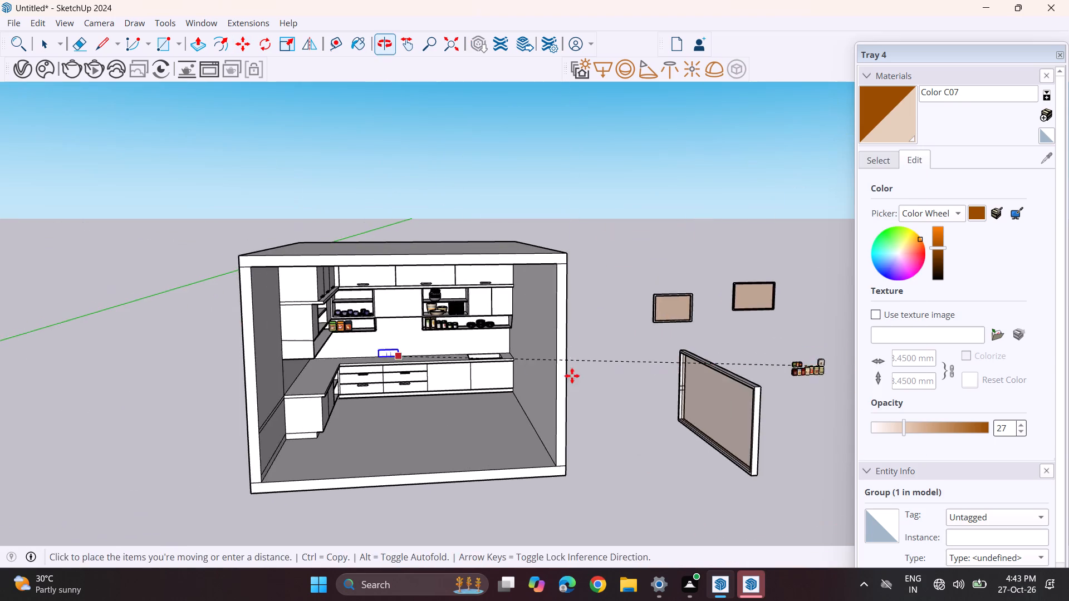
middle_click_drag(416, 329, 282, 349)
scroll(341, 308, "up", 6)
scroll(330, 329, "down", 1)
scroll(332, 331, "up", 10)
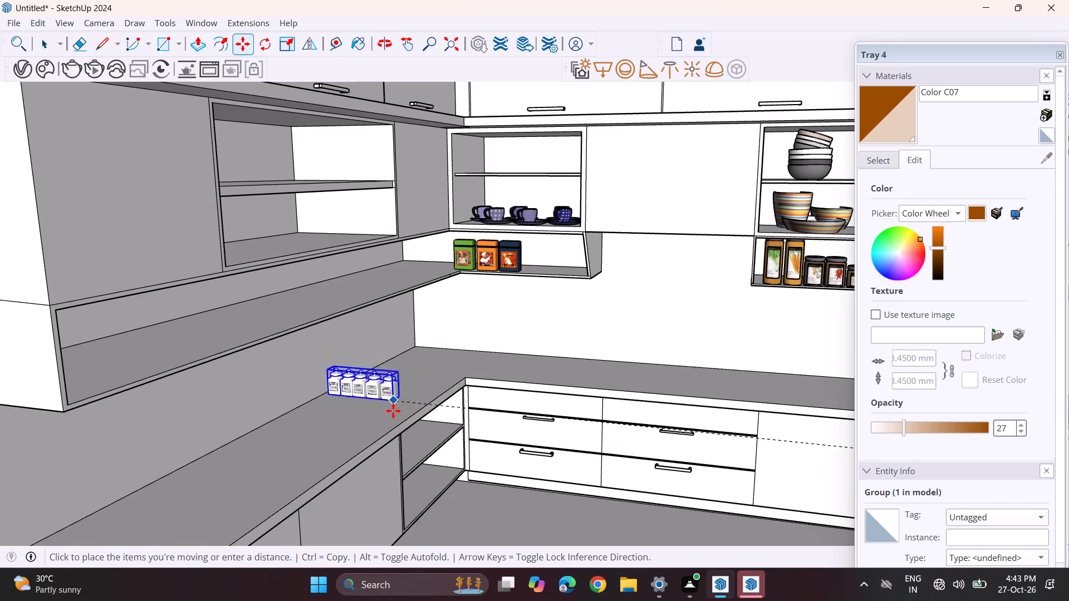
left_click(390, 434)
Rotate the jar group about a quarter turn in the floor plane so the row runs parallel to the side-wall cabinets.
left_click(268, 48)
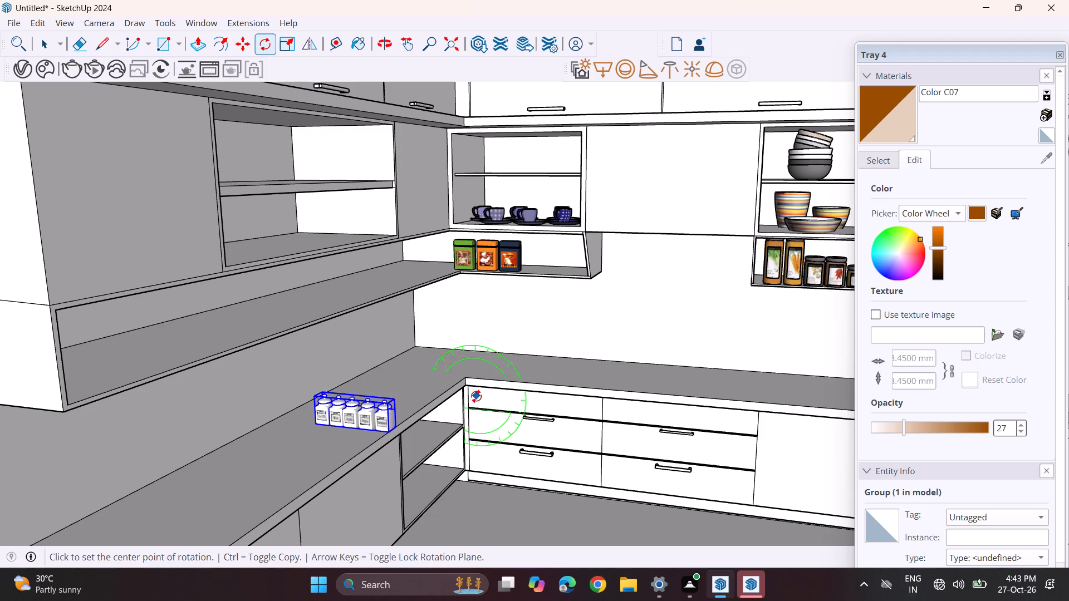
scroll(476, 396, "down", 3)
middle_click_drag(472, 401, 468, 283)
middle_click_drag(467, 287, 474, 330)
left_click(503, 427)
left_click(556, 432)
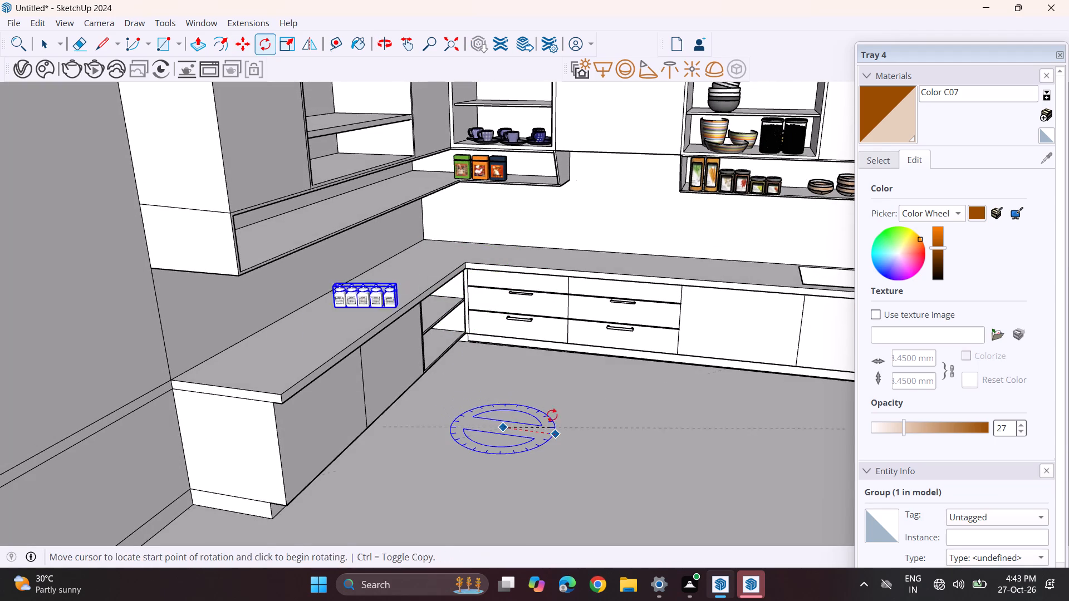
left_click(533, 383)
Move the ceramic jar group onto the long open shelf beneath the side-wall cabinets, toward the corner.
left_click(239, 51)
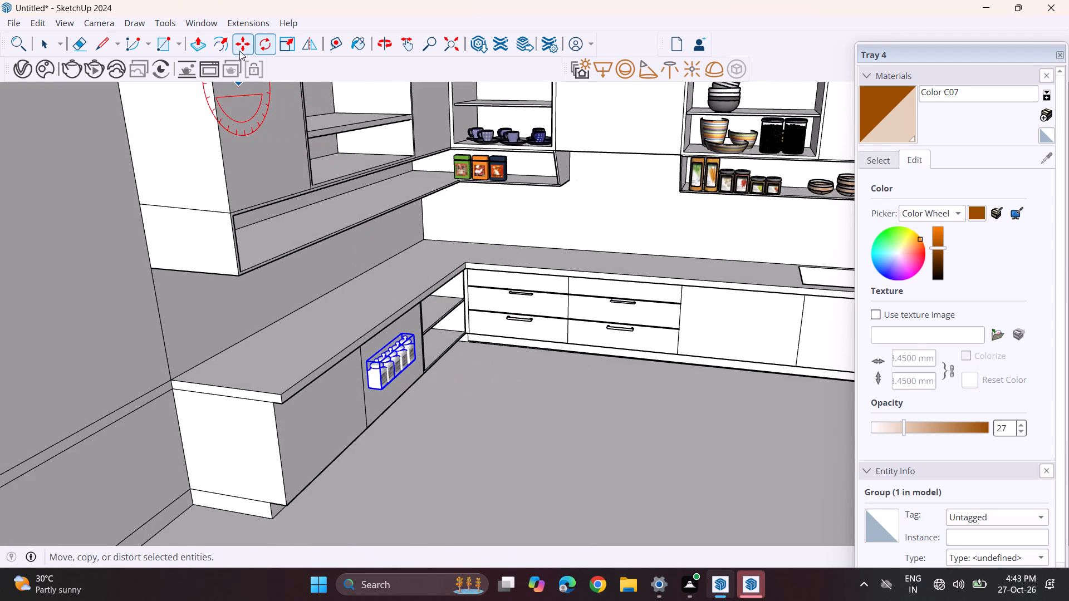
left_click(386, 391)
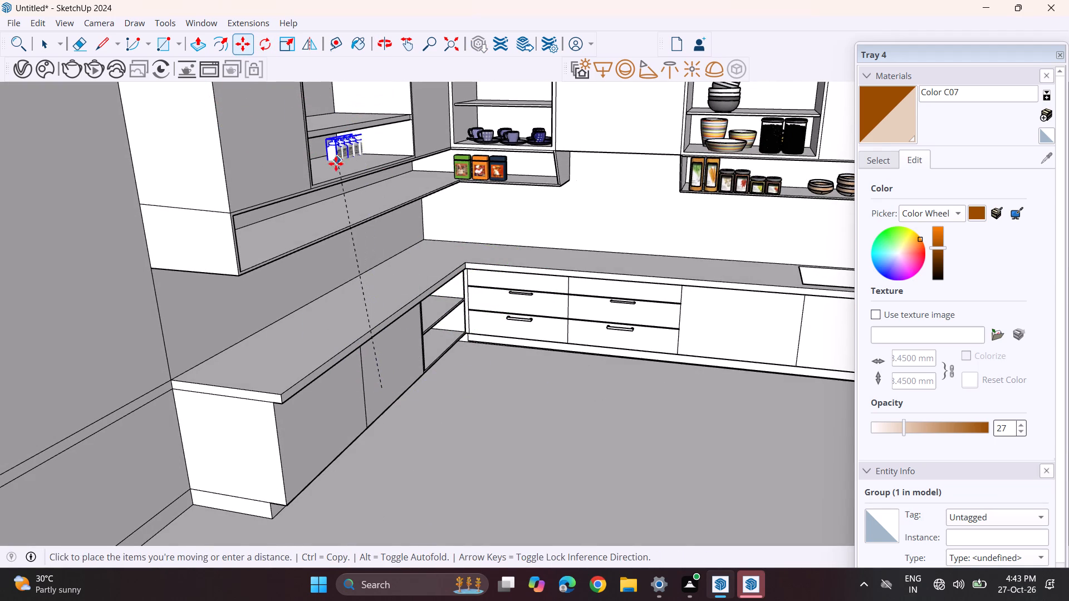
left_click(329, 173)
scroll(329, 171, "up", 12)
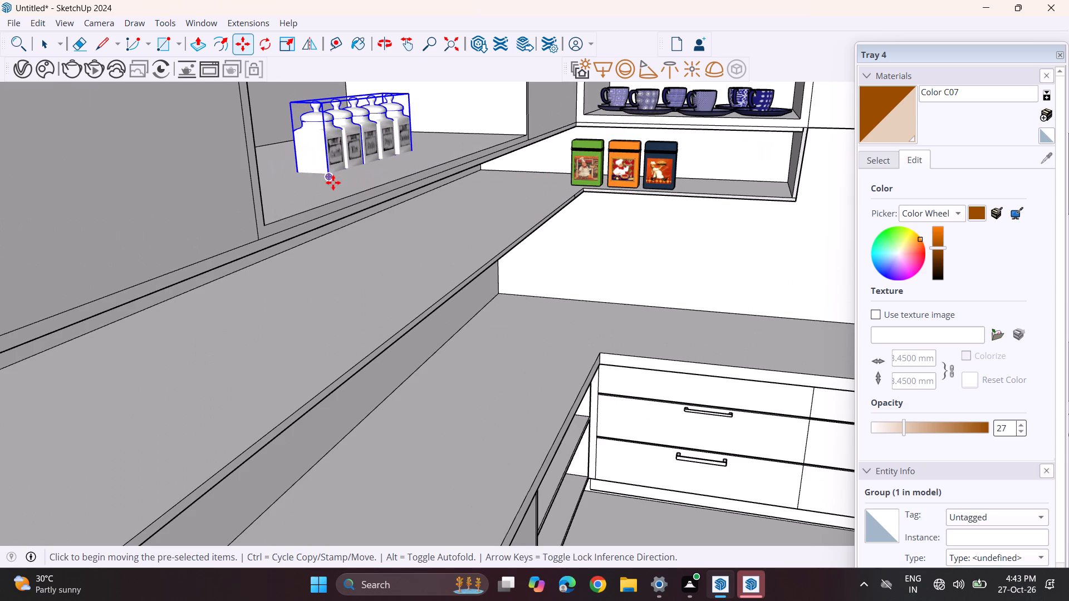
left_click(333, 183)
left_click(330, 172)
middle_click_drag(351, 156, 154, 169)
middle_click_drag(156, 169, 252, 213)
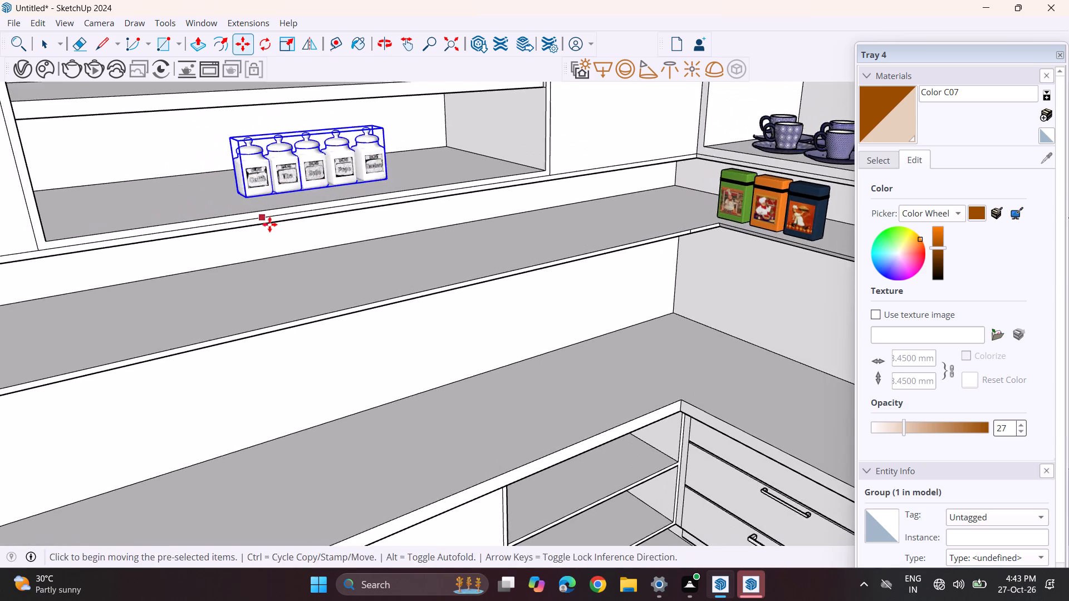
middle_click_drag(289, 231, 214, 222)
scroll(210, 222, "up", 1)
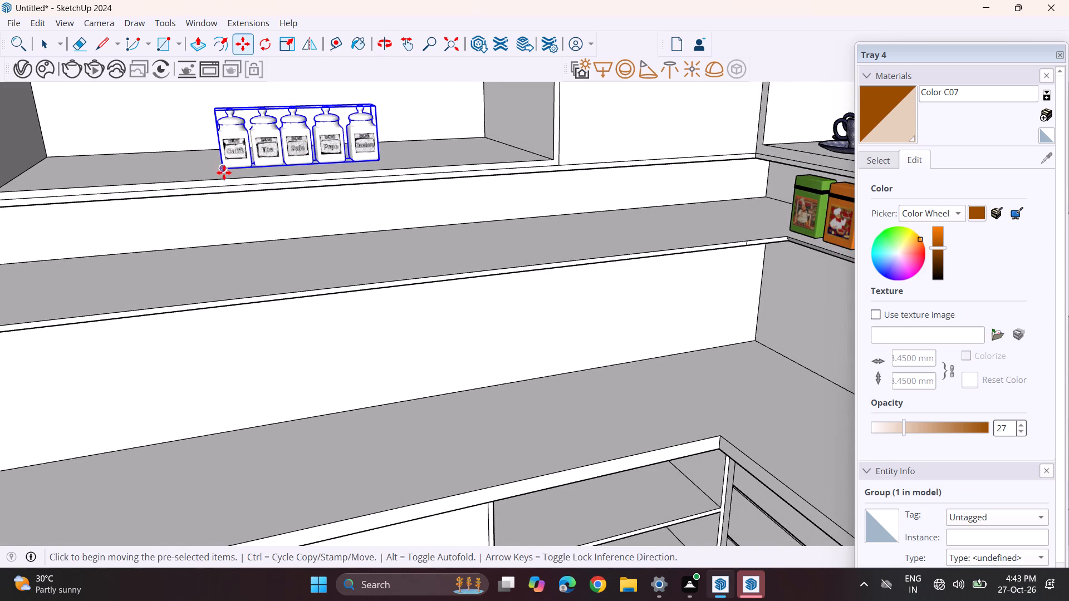
left_click(224, 173)
left_click(573, 262)
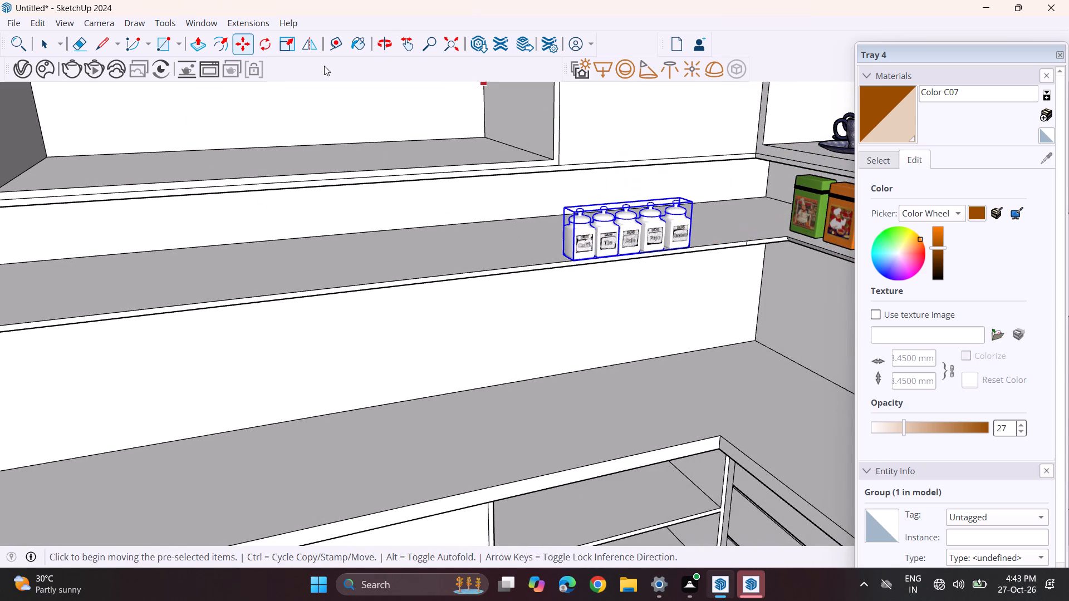
Scale the ceramic jar group up uniformly to better fill the height of the long open shelf.
left_click(287, 49)
left_click(693, 204)
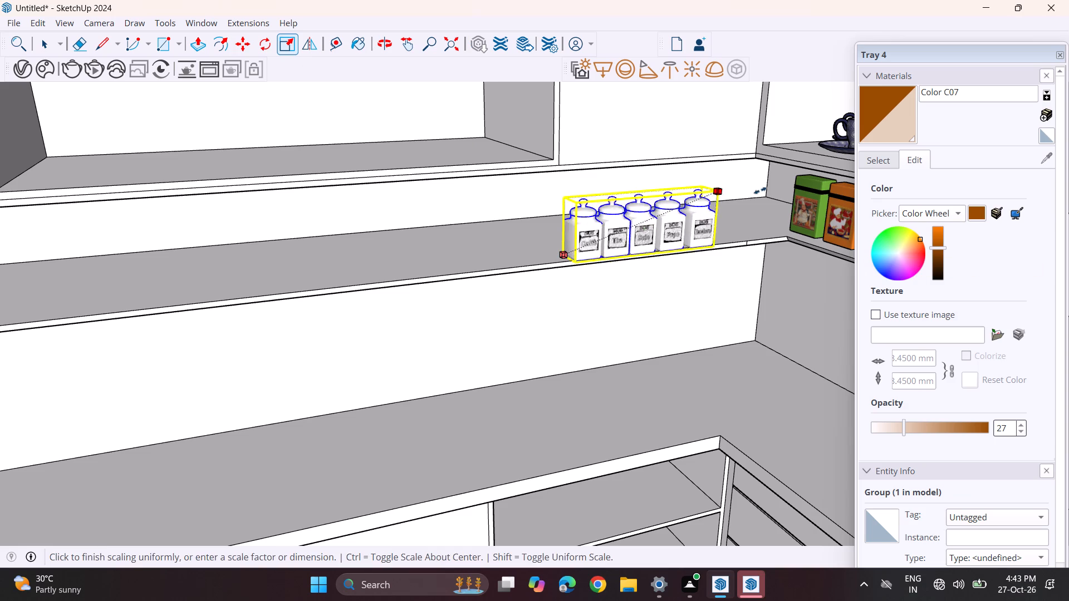
left_click(761, 190)
Reposition the enlarged jar group to stand on the side-wall shelf near the corner, set back from the front edge.
middle_click_drag(675, 224, 770, 239)
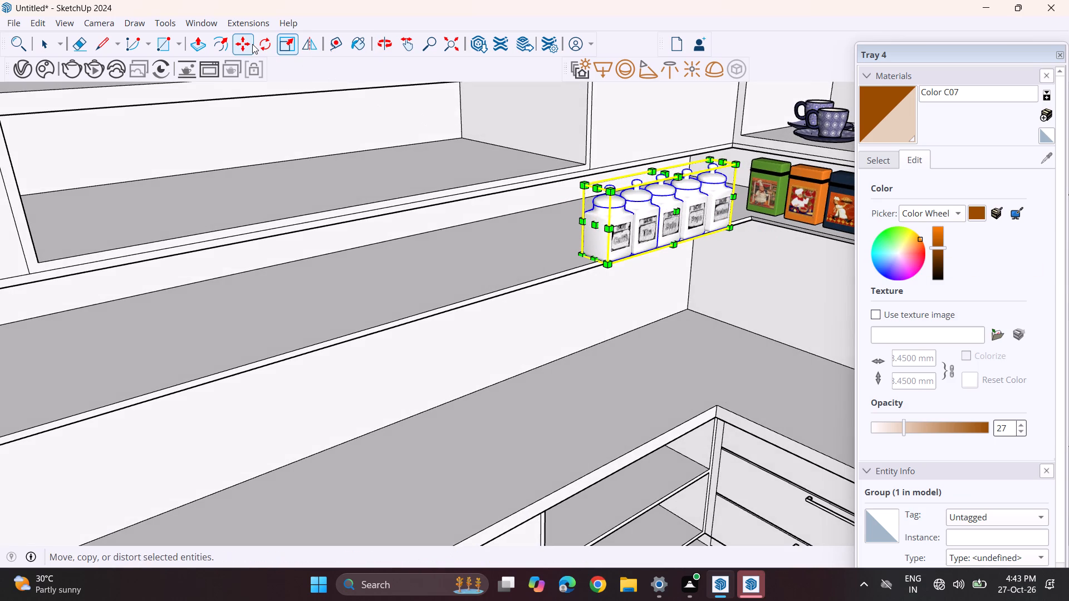
left_click(247, 44)
left_click(610, 269)
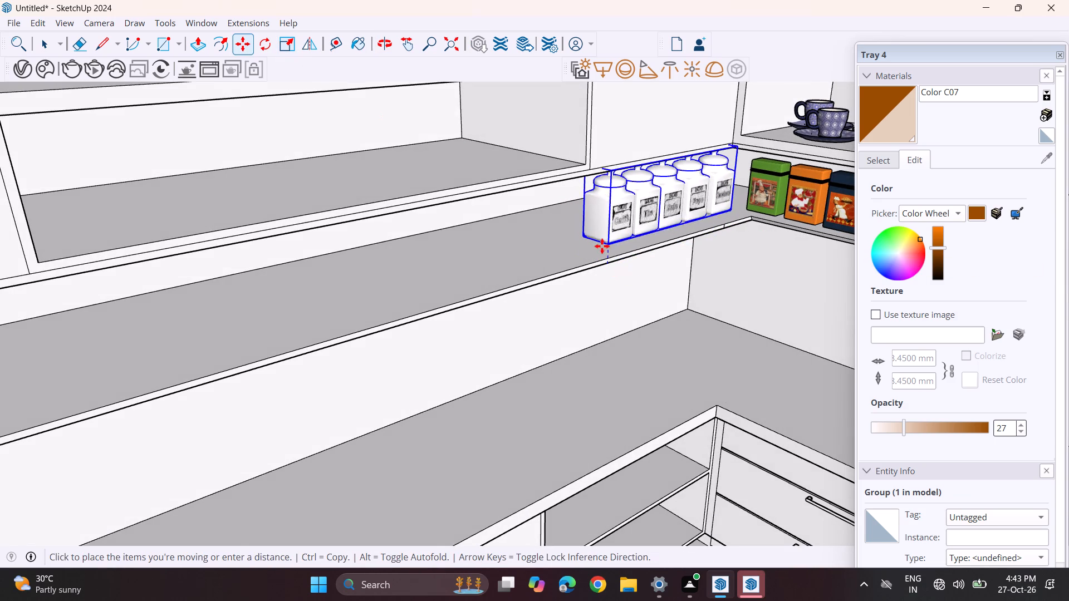
left_click(605, 250)
middle_click_drag(678, 218, 712, 173)
scroll(699, 158, "up", 1)
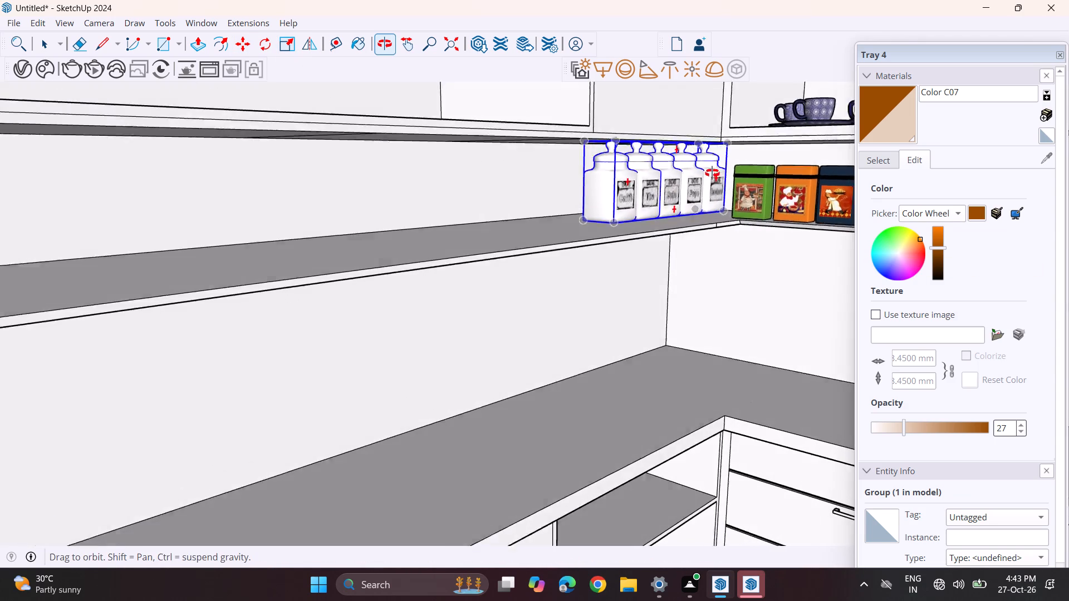
middle_click_drag(712, 173, 709, 193)
scroll(693, 225, "up", 7)
left_click(507, 263)
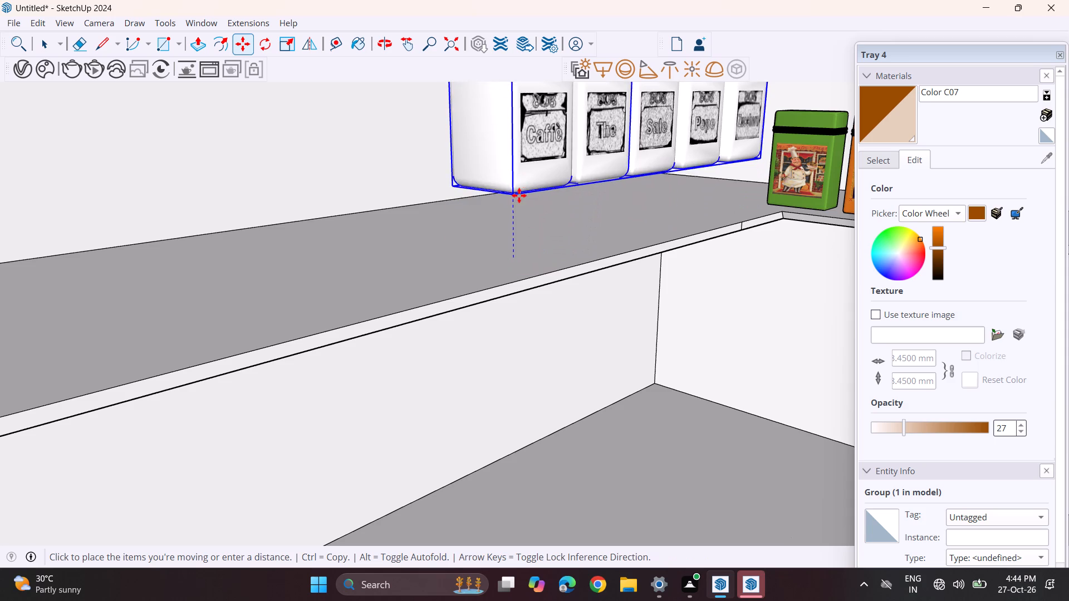
left_click(511, 275)
middle_click_drag(556, 274, 664, 248)
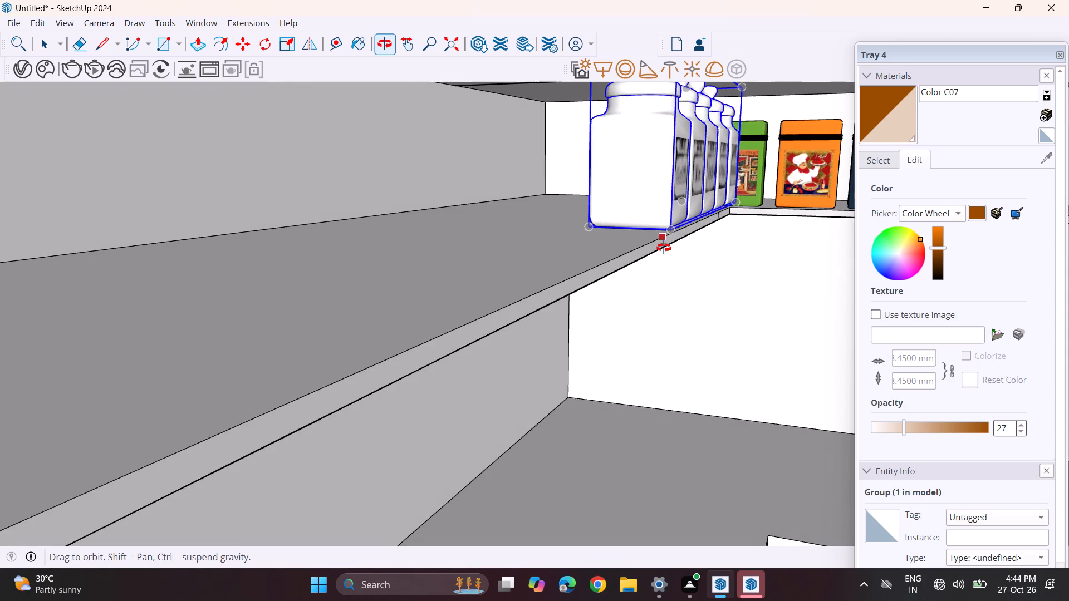
middle_click_drag(664, 248, 685, 277)
scroll(685, 277, "up", 1)
left_click(709, 277)
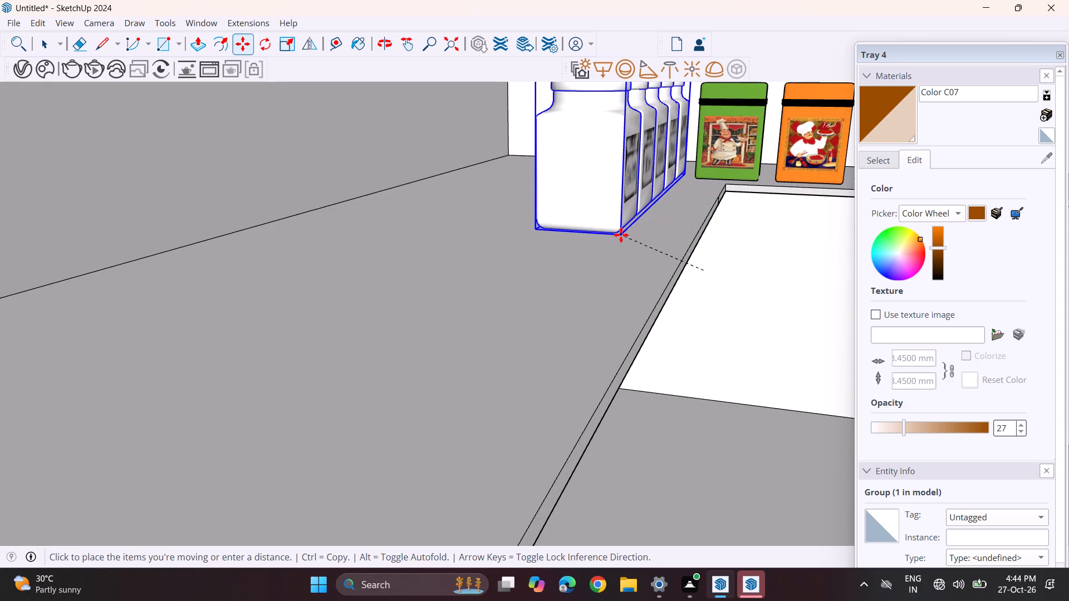
left_click(604, 272)
key("space")
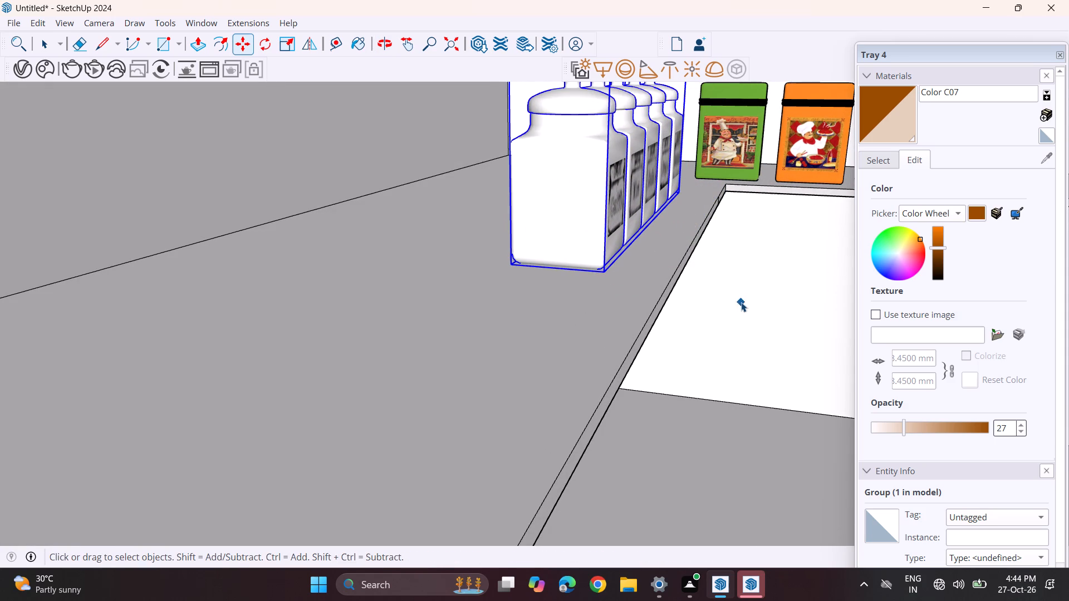
left_click(741, 303)
Examine the jar placement and the open shelves along the side and back walls.
middle_click_drag(718, 316, 636, 296)
scroll(620, 291, "down", 3)
scroll(620, 294, "up", 1)
scroll(620, 309, "down", 10)
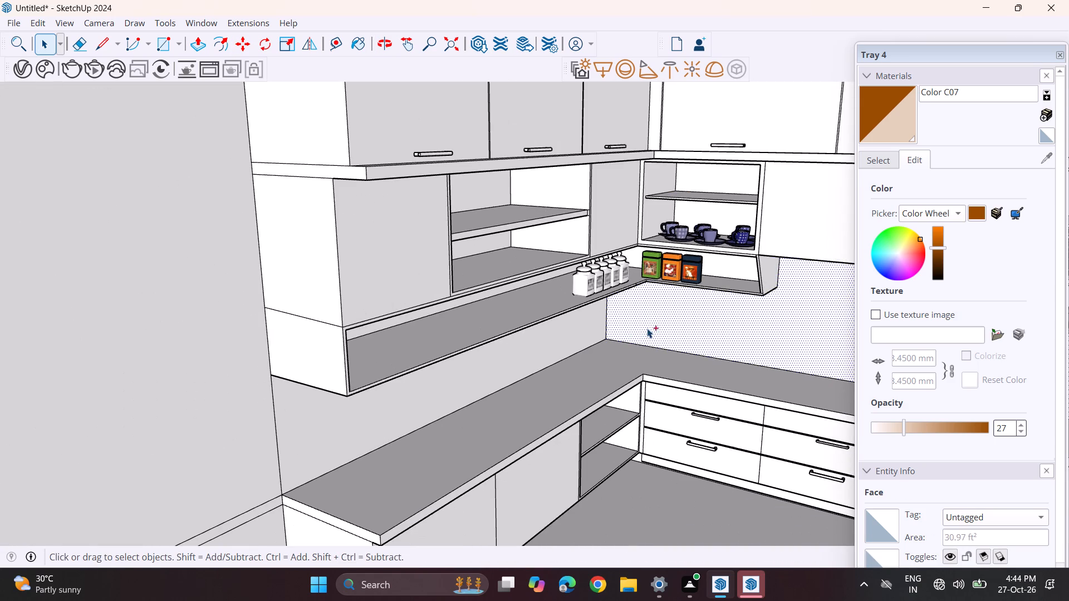
scroll(594, 331, "up", 1)
middle_click_drag(595, 331, 470, 341)
middle_click_drag(340, 373, 507, 355)
middle_click_drag(617, 339, 406, 348)
middle_click_drag(643, 306, 612, 306)
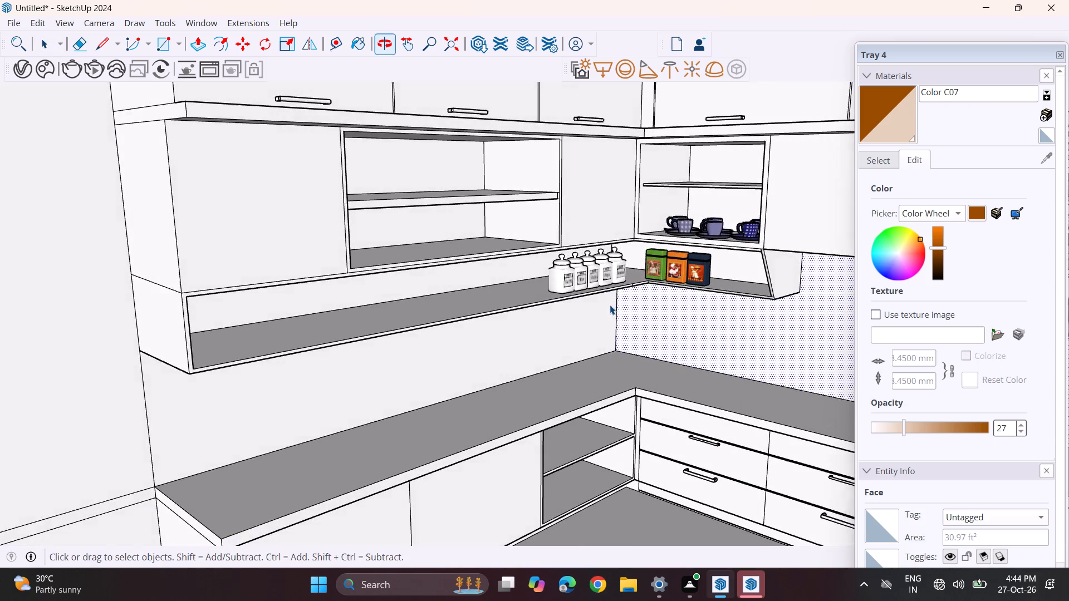
middle_click_drag(614, 311, 684, 311)
middle_click_drag(737, 289, 550, 293, "shift")
middle_click_drag(411, 322, 566, 305)
middle_click_drag(634, 295, 552, 333)
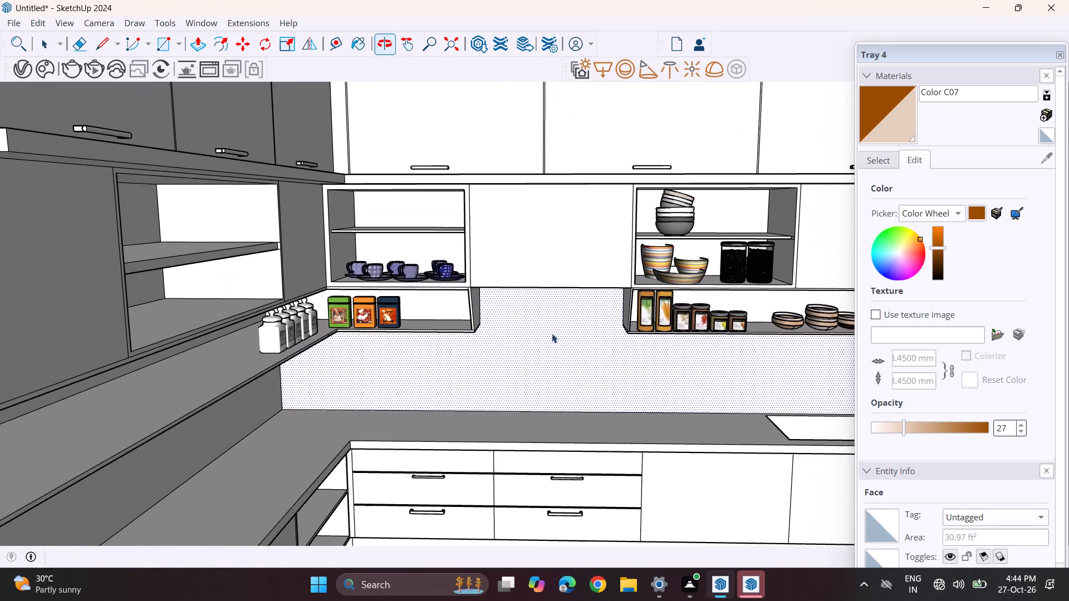
Copy the green, orange and navy tins alongside the originals to fill the rest of the back-wall lower shelf.
scroll(301, 332, "up", 8)
left_click(387, 309)
left_click(343, 313, "ctrl")
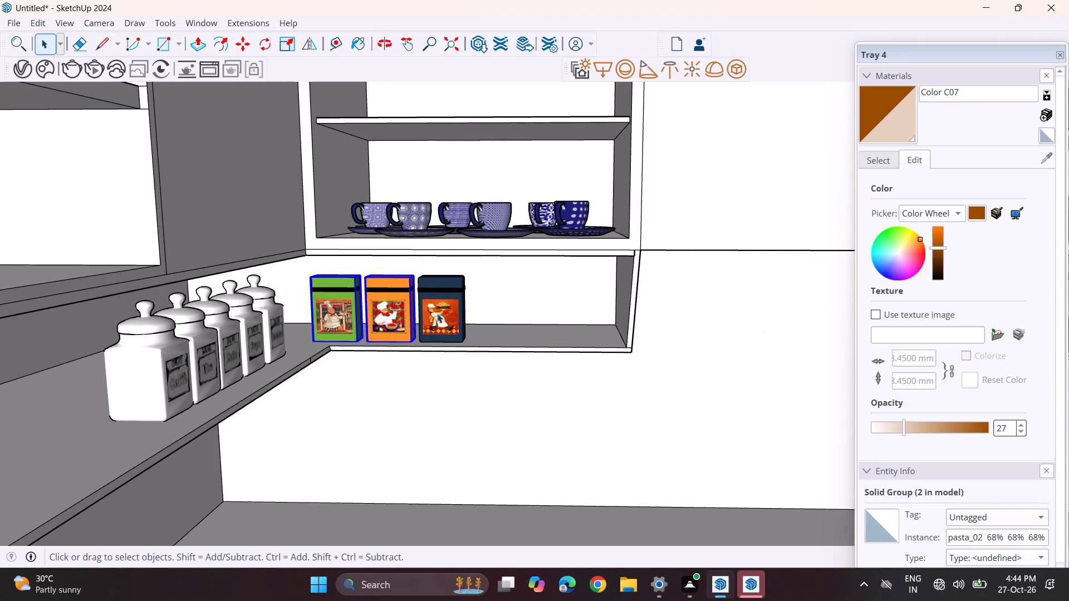
left_click(448, 314, "ctrl")
key("m")
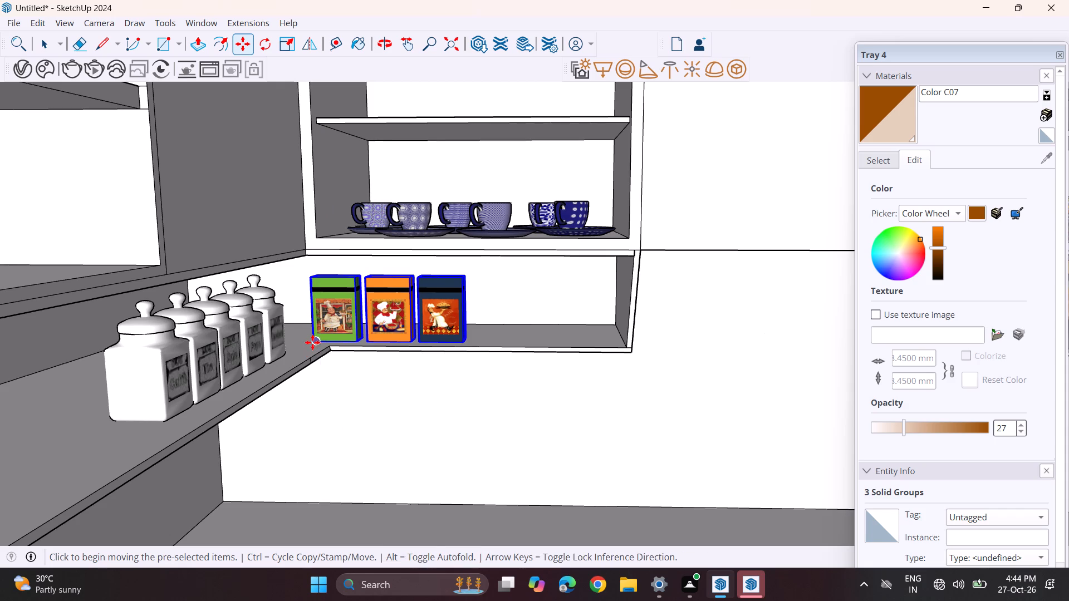
left_click(312, 342)
left_click(470, 335)
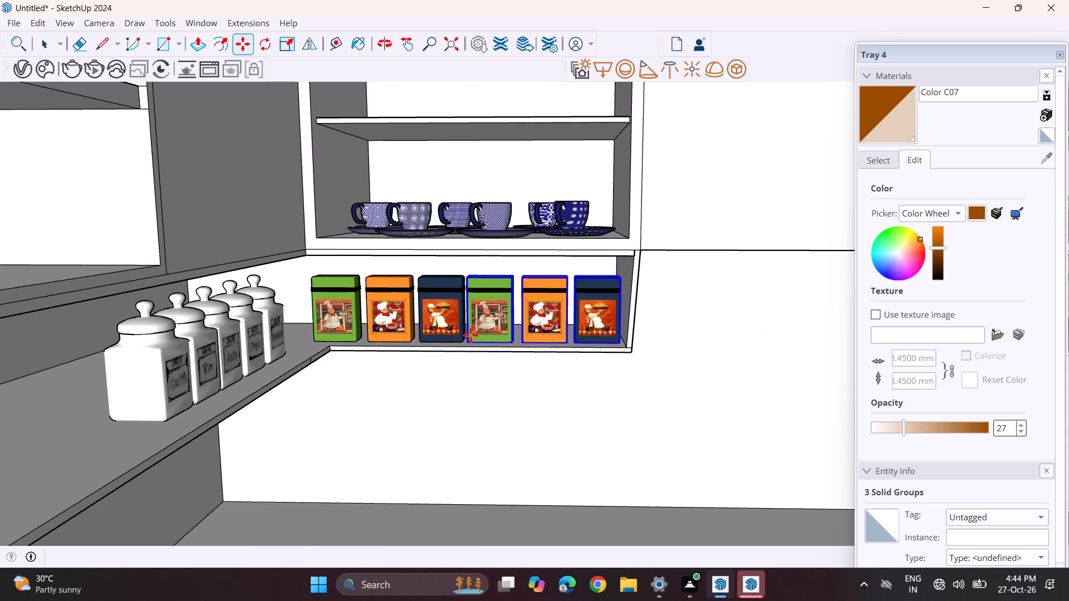
key("space")
left_click(637, 362)
Review the copied tins and the overall shelf arrangement across the whole kitchen.
scroll(557, 365, "down", 1)
scroll(554, 364, "up", 1)
scroll(551, 363, "down", 6)
middle_click_drag(596, 388, 488, 348)
scroll(596, 388, "up", 1)
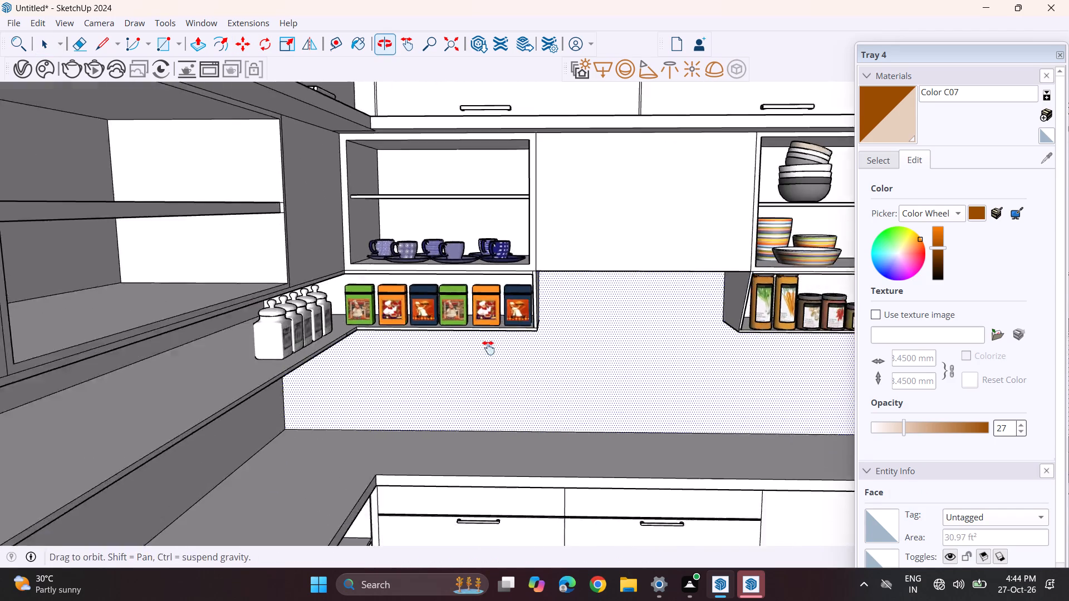
middle_click_drag(488, 348, 467, 339)
scroll(426, 303, "down", 9)
scroll(443, 358, "up", 1)
middle_click_drag(523, 361, 445, 344)
scroll(425, 329, "up", 1)
middle_click(425, 329)
scroll(461, 316, "down", 7)
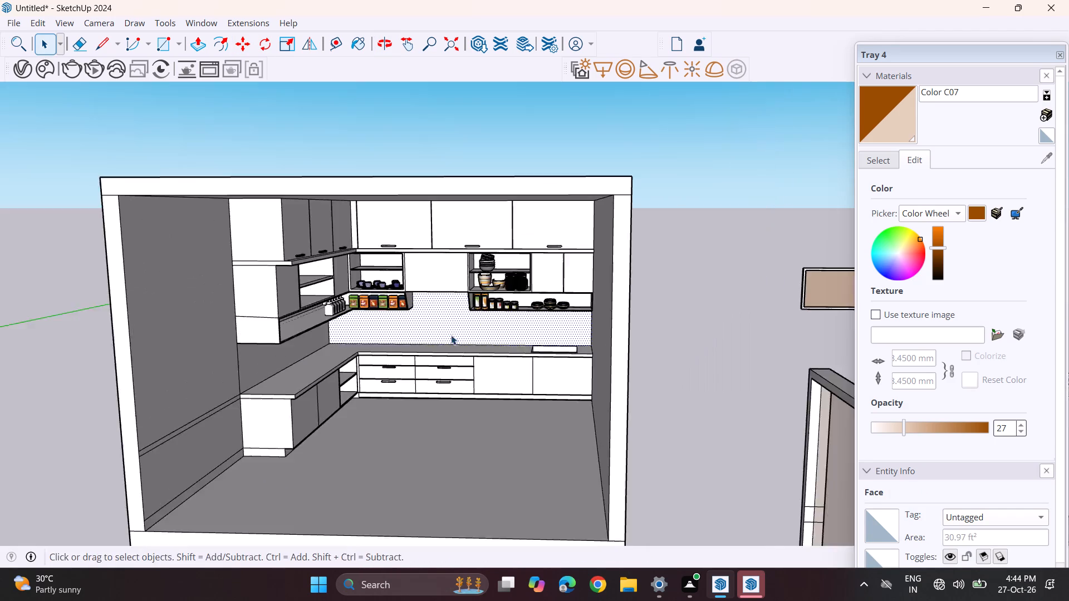
scroll(451, 335, "up", 1)
middle_click_drag(449, 336, 350, 327)
middle_click_drag(363, 331, 433, 332)
scroll(434, 332, "down", 4)
scroll(434, 332, "up", 3)
scroll(434, 332, "down", 4)
scroll(445, 339, "up", 1)
scroll(446, 340, "down", 3)
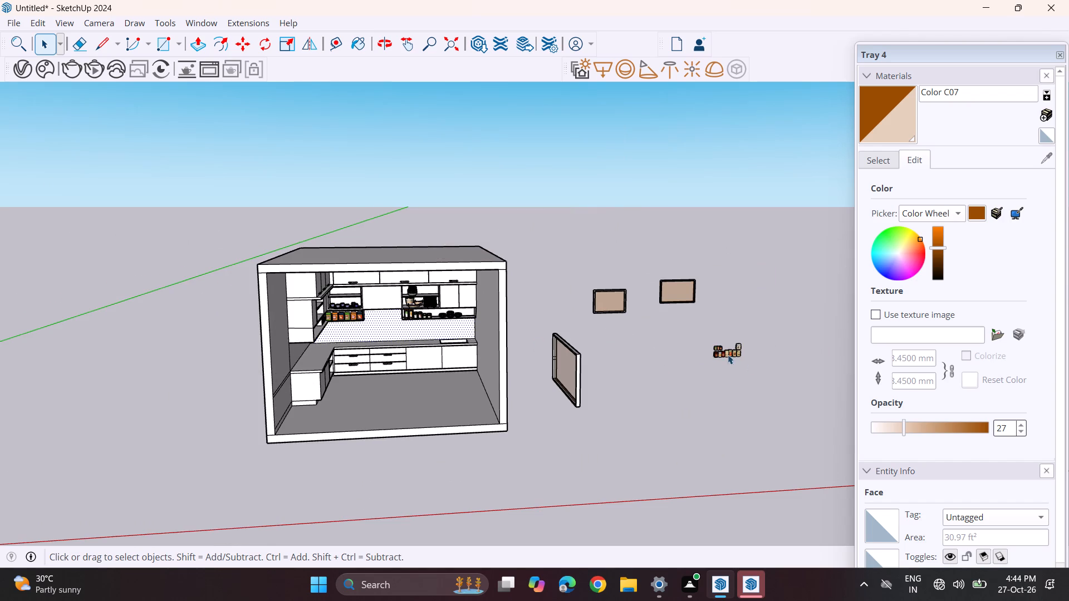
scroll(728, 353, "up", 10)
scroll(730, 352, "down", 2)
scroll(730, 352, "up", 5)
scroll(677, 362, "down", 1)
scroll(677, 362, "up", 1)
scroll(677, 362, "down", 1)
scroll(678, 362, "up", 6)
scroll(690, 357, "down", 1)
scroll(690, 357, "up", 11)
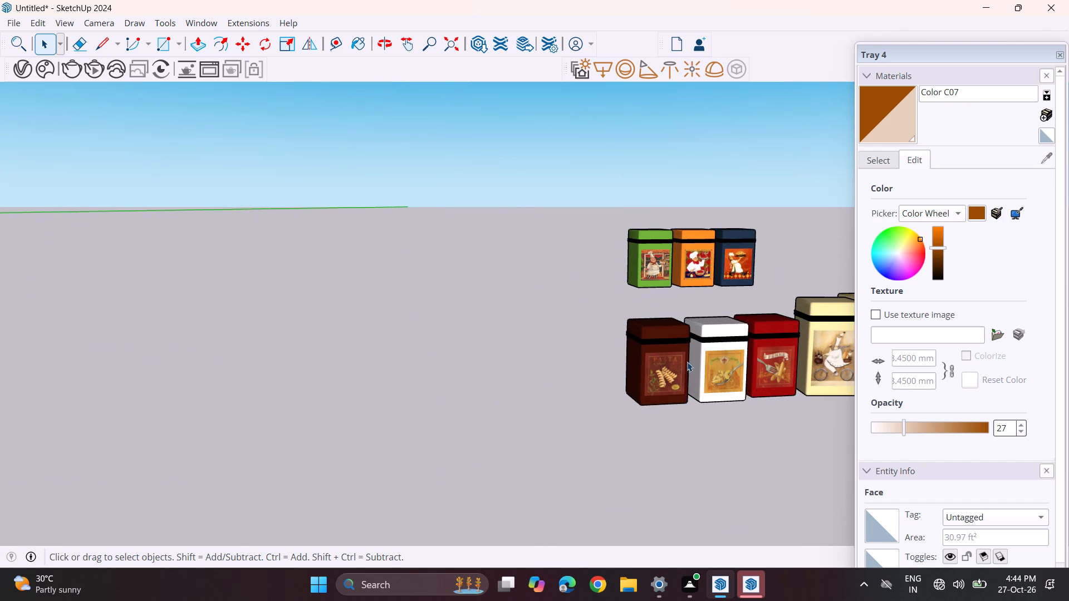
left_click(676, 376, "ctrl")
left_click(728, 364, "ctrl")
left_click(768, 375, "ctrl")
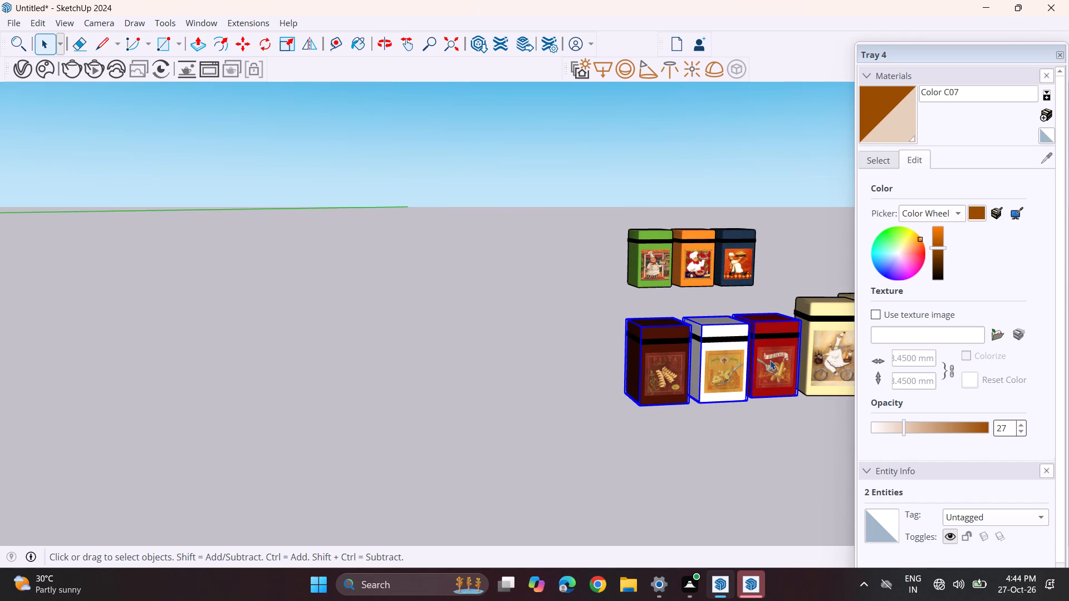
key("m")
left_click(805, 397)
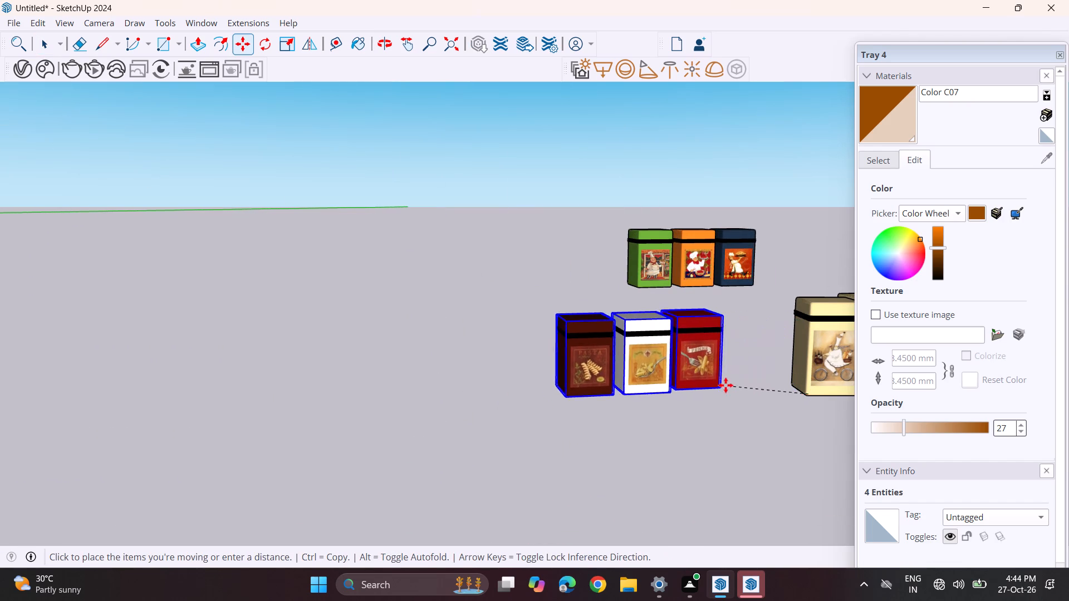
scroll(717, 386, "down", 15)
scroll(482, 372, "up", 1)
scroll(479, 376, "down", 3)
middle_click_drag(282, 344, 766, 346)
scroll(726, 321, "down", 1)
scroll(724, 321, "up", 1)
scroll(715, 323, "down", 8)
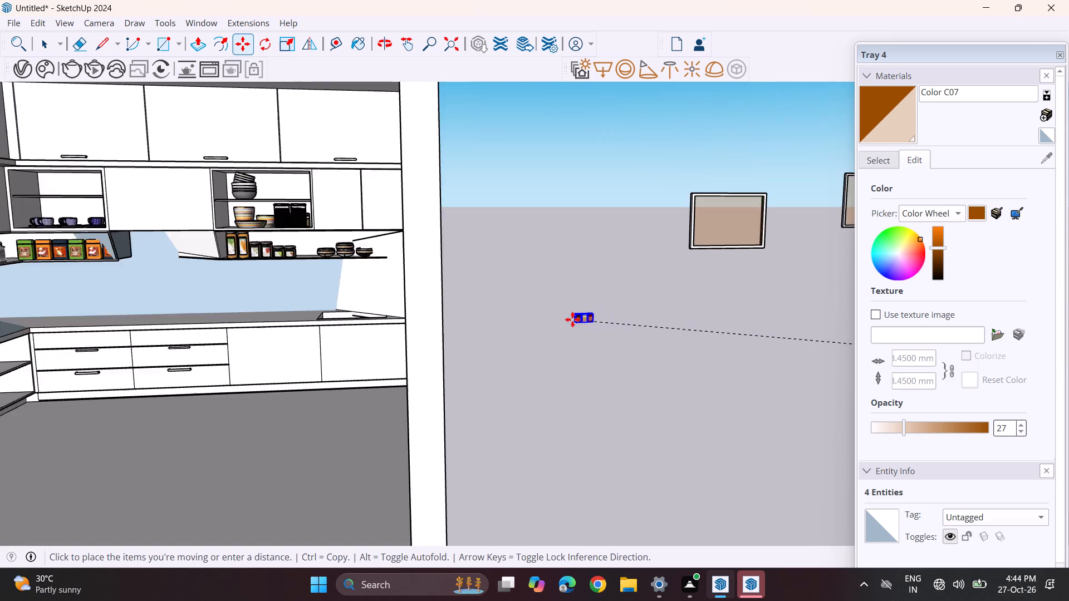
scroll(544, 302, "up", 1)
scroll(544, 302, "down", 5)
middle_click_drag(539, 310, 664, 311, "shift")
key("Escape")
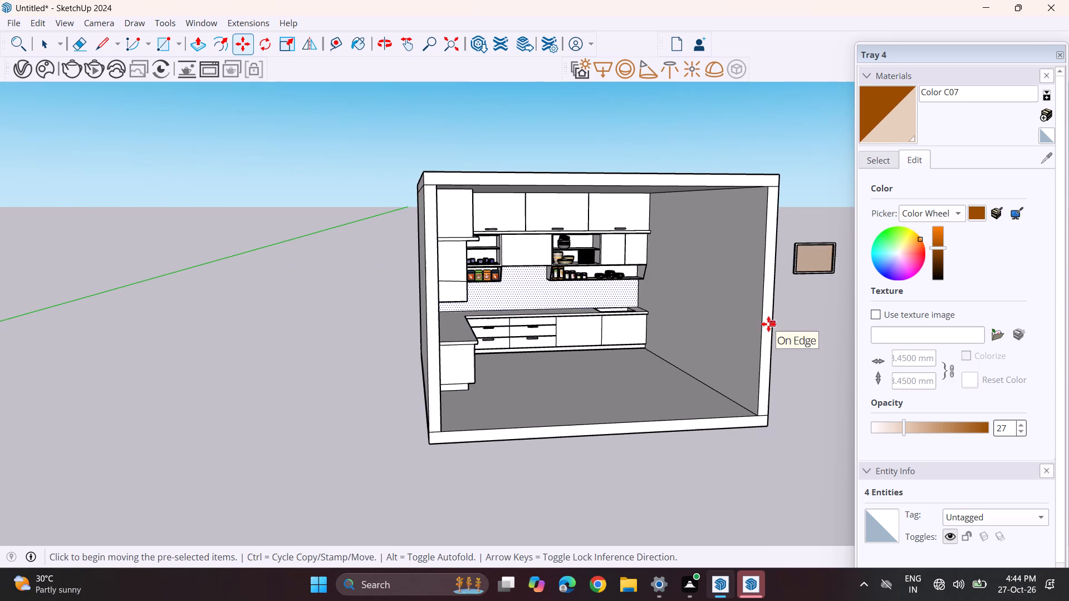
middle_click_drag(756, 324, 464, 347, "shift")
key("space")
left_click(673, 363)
Move the dark brown, white and red tins from the loose canister set onto the long open shelf along the side wall.
scroll(728, 341, "up", 5)
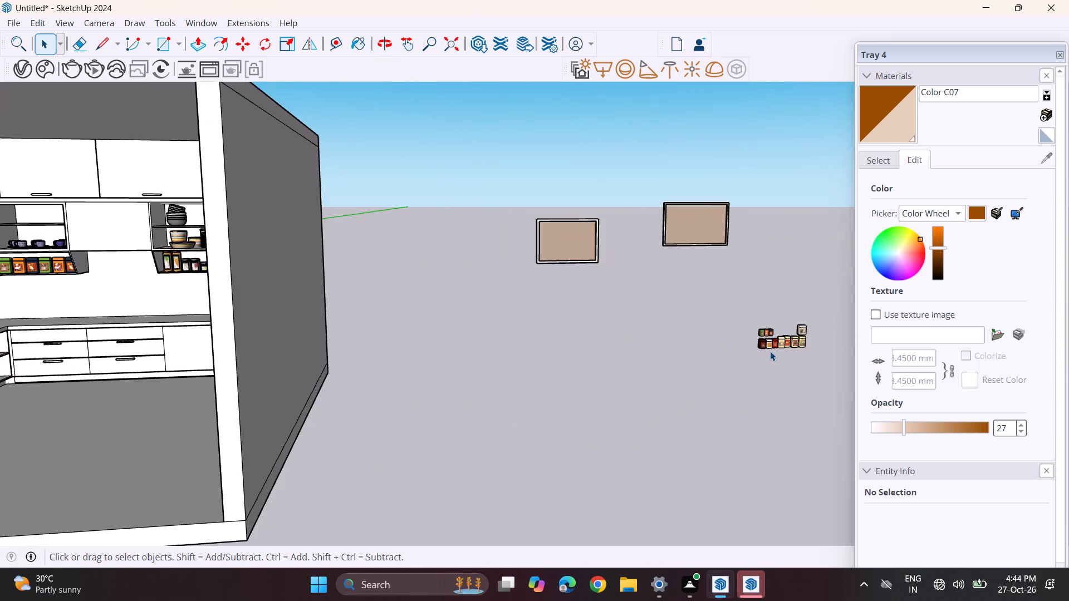
scroll(768, 349, "up", 12)
left_click(739, 344)
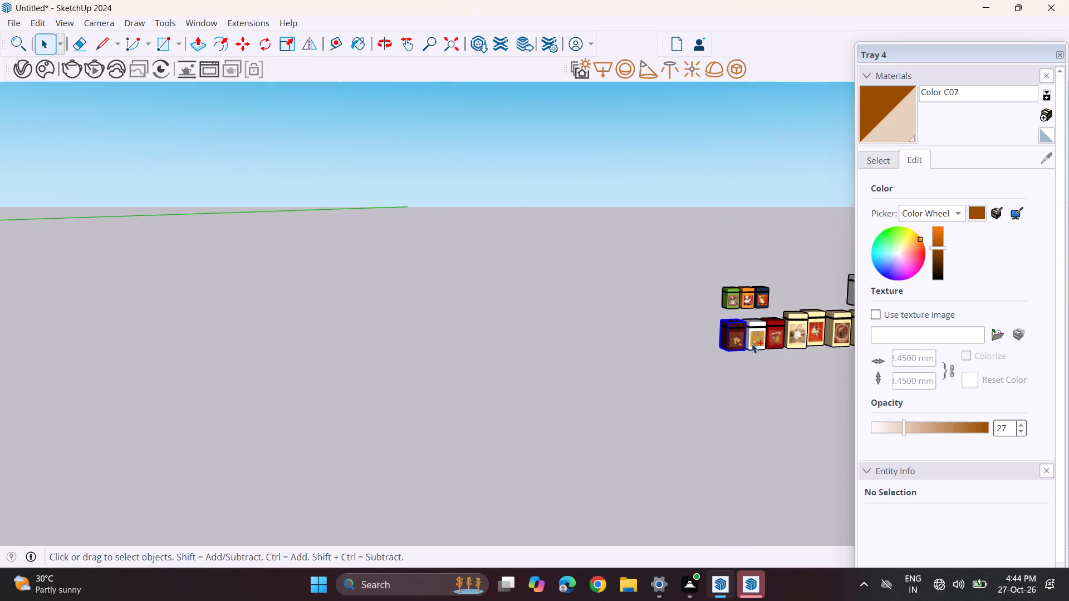
left_click(752, 343, "ctrl")
left_click(766, 339, "ctrl")
left_click(769, 339, "ctrl")
key("m")
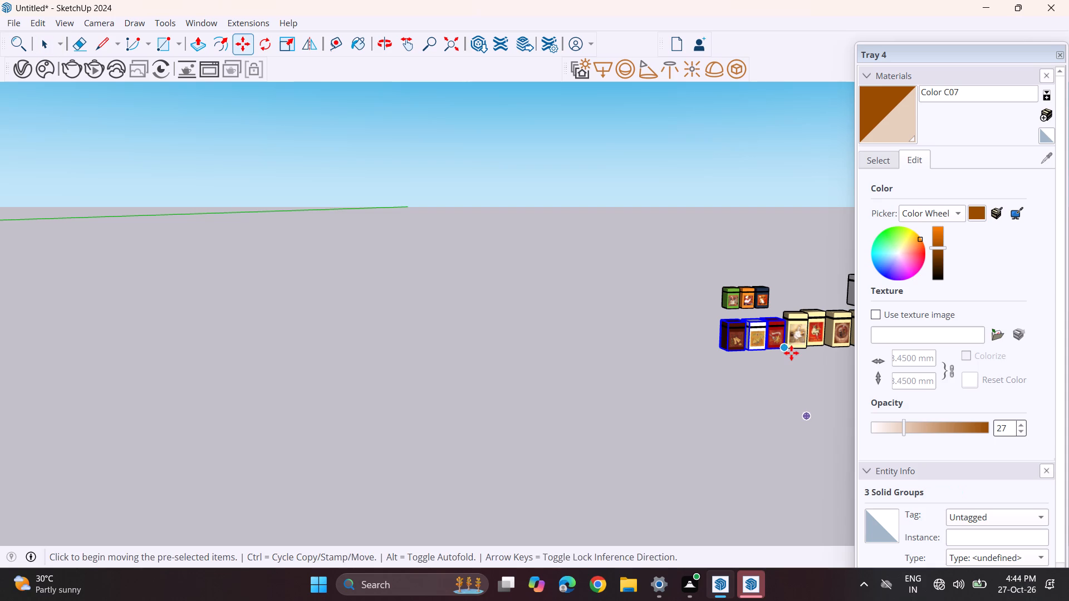
left_click(791, 353)
scroll(657, 348, "down", 8)
scroll(647, 359, "up", 1)
scroll(647, 359, "down", 9)
middle_click_drag(521, 342, 833, 327, "shift")
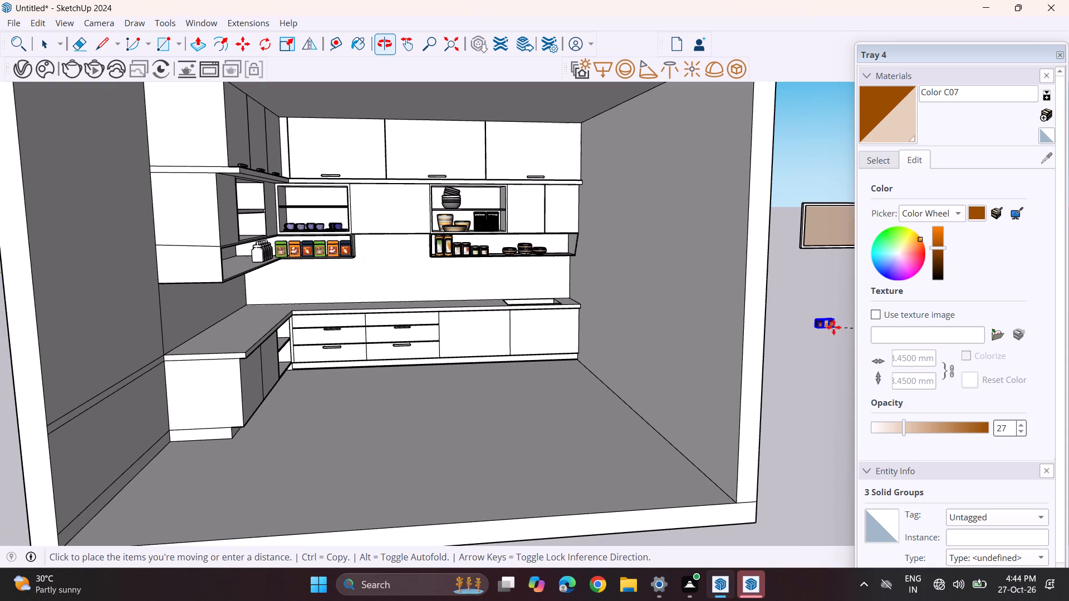
scroll(243, 247, "up", 5)
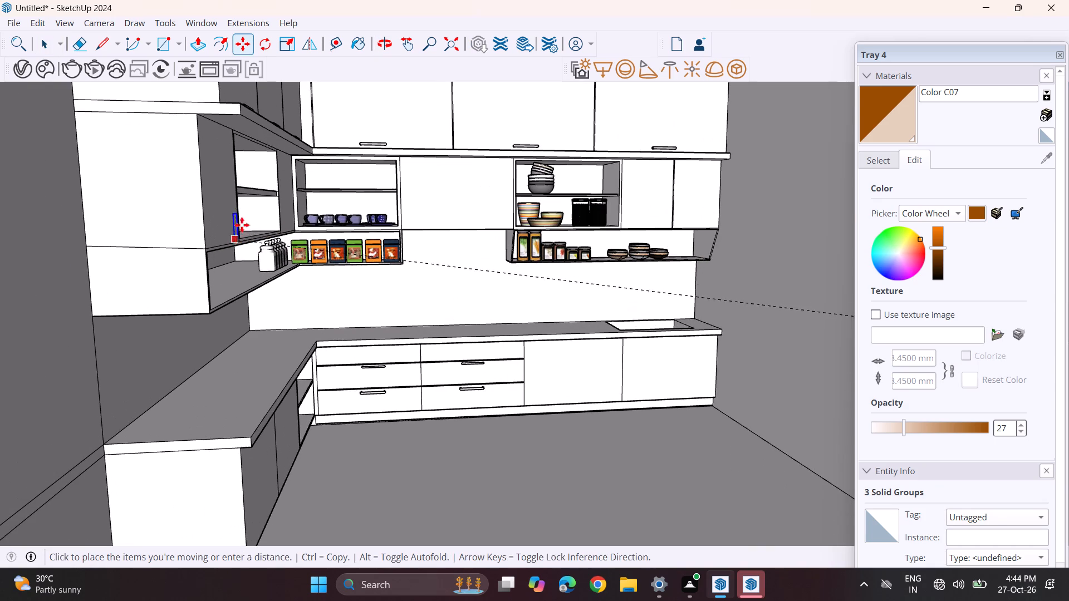
left_click(254, 289)
Rotate the dark brown, white and red tins a quarter turn horizontally to suit the side-wall shelf.
middle_click_drag(398, 307, 357, 337)
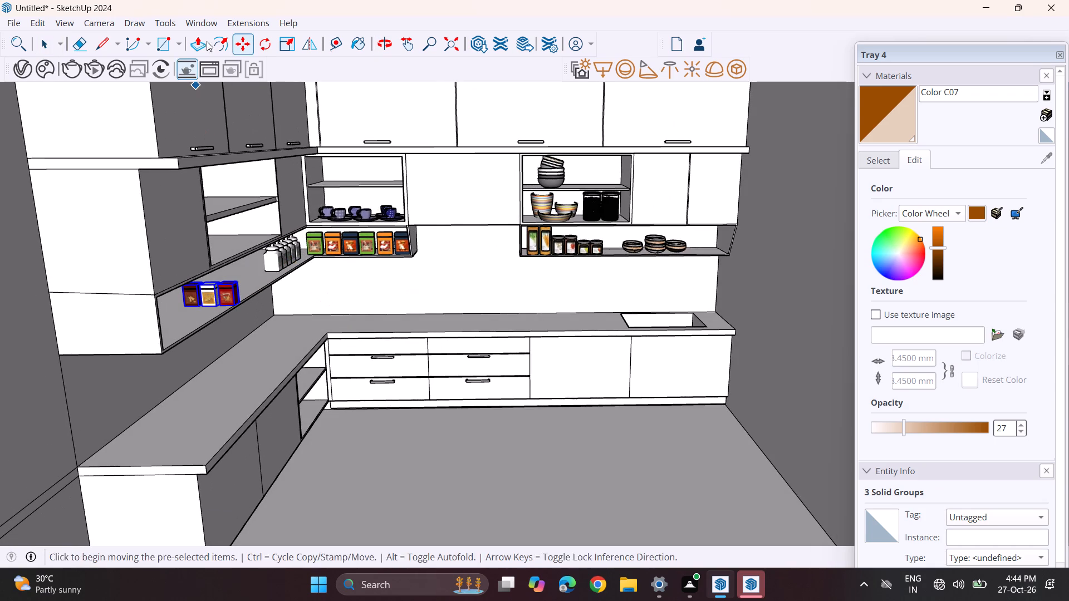
left_click(267, 45)
middle_click_drag(379, 322, 396, 206)
middle_click_drag(405, 216, 405, 283)
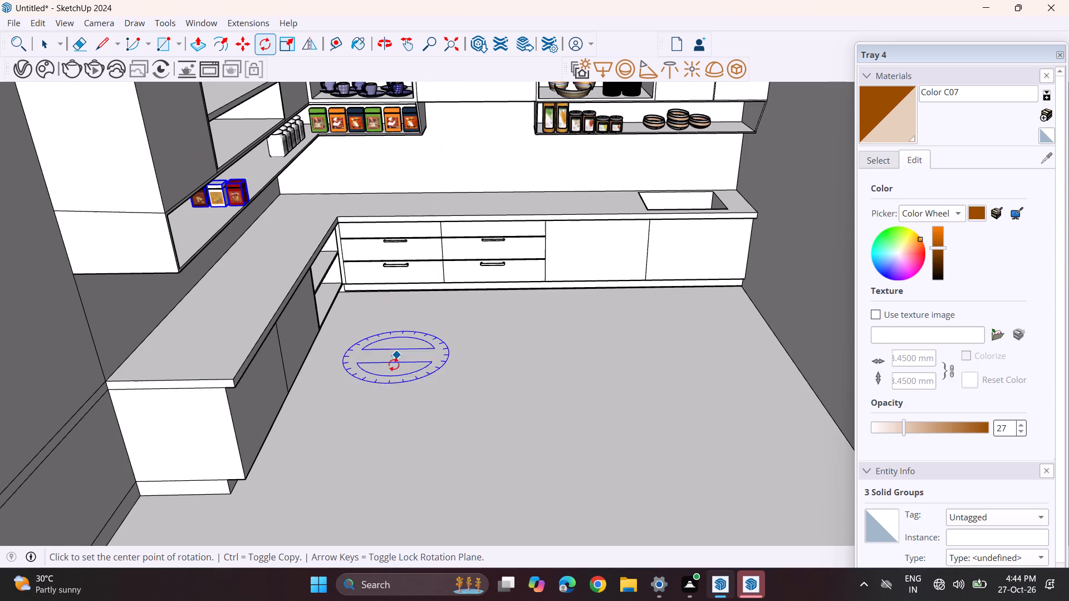
left_click(390, 375)
left_click(510, 370)
left_click(408, 324)
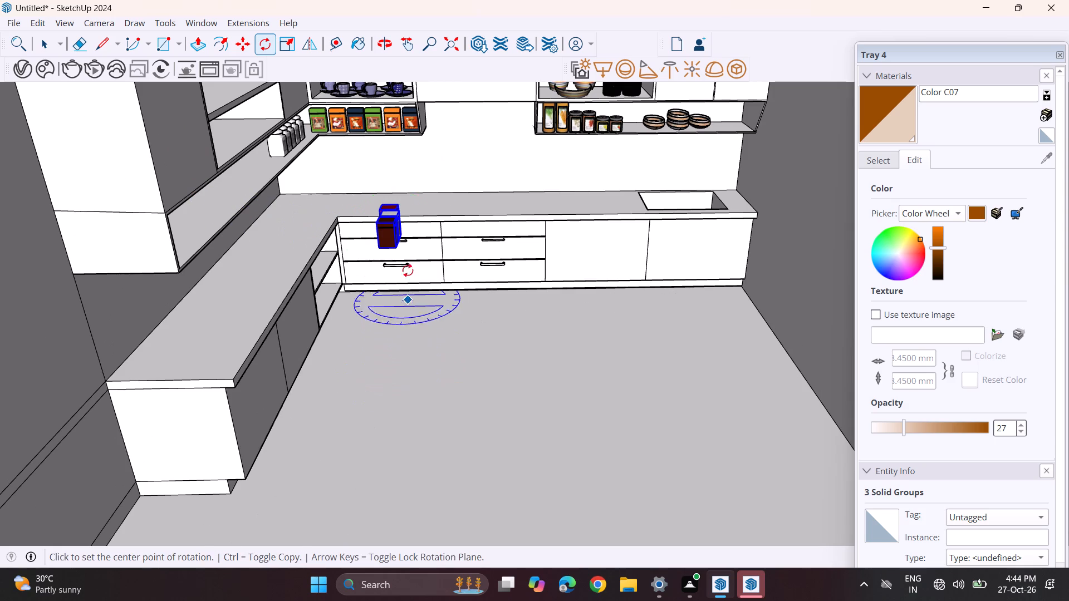
Move the rotated dark brown, white and red tins back onto the long open side-wall shelf, near the white jars.
left_click(241, 39)
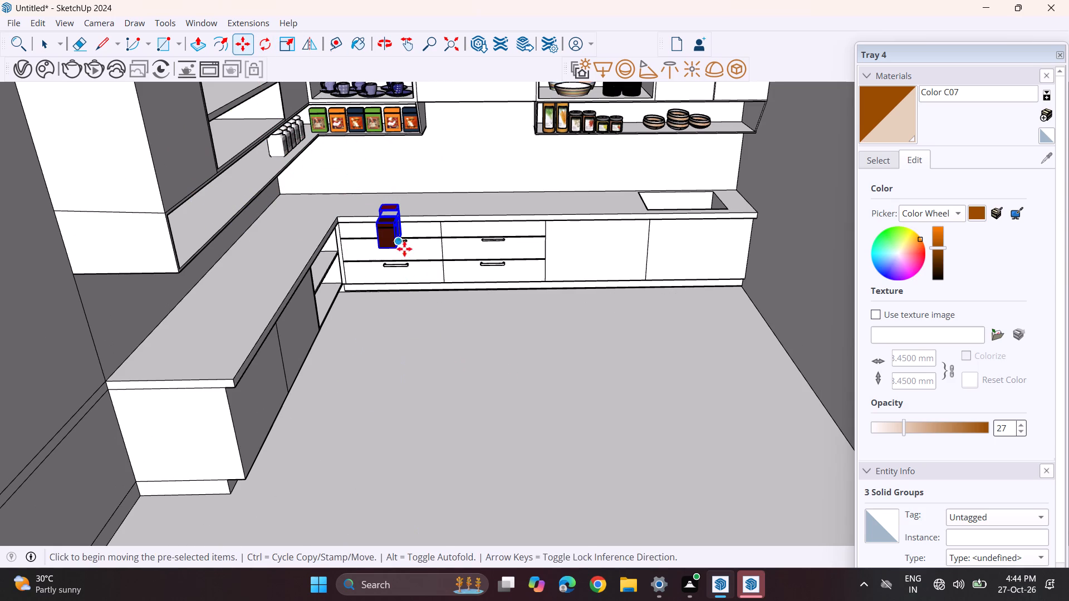
left_click(404, 254)
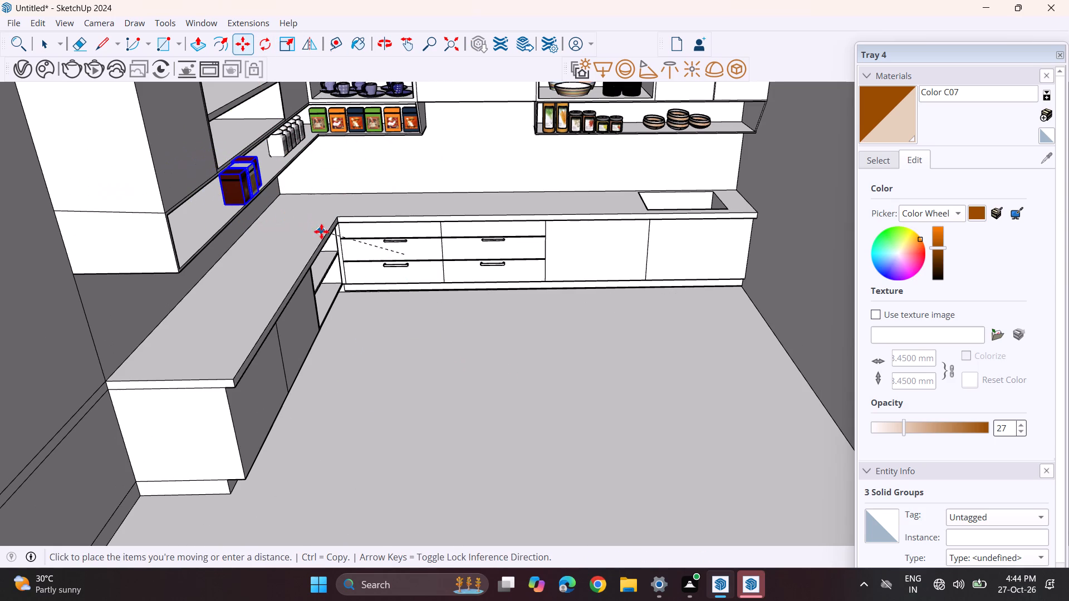
left_click(321, 231)
left_click(241, 209)
left_click(242, 198)
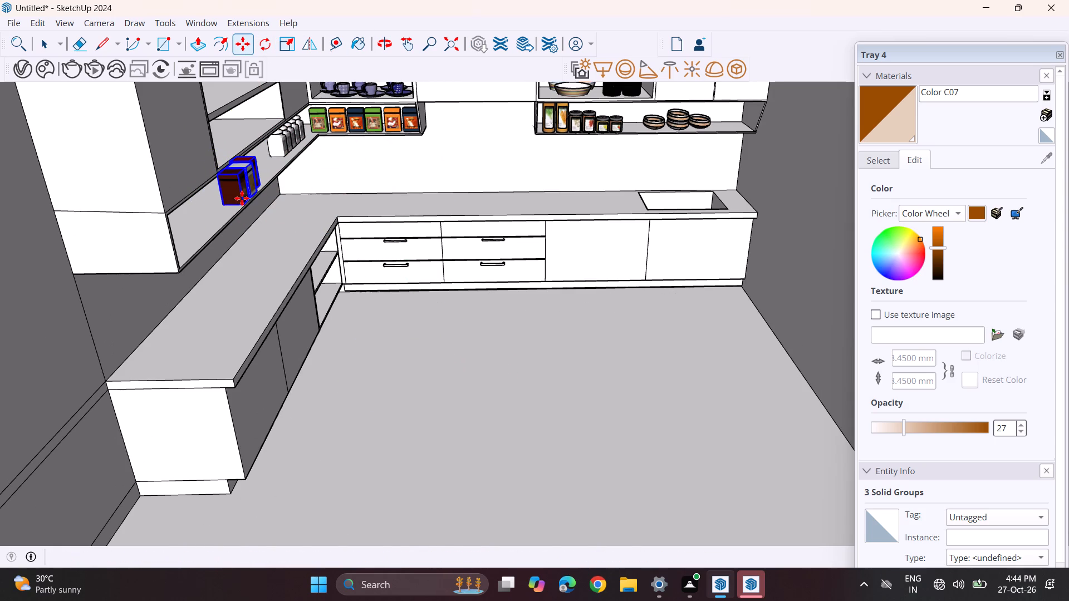
middle_click_drag(276, 204, 222, 186)
scroll(229, 165, "up", 1)
left_click(178, 159)
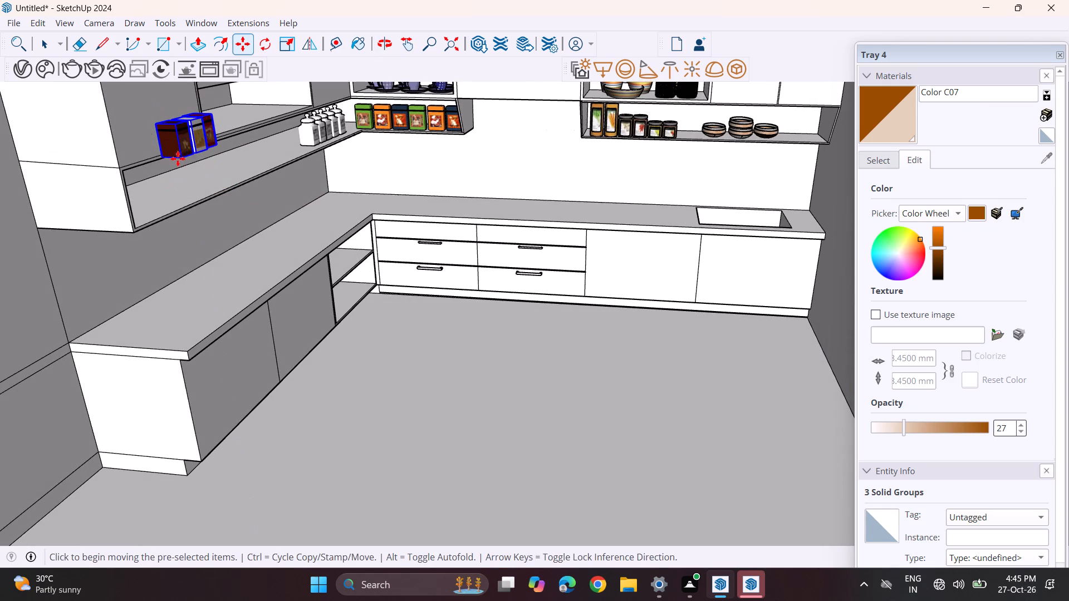
left_click(253, 170)
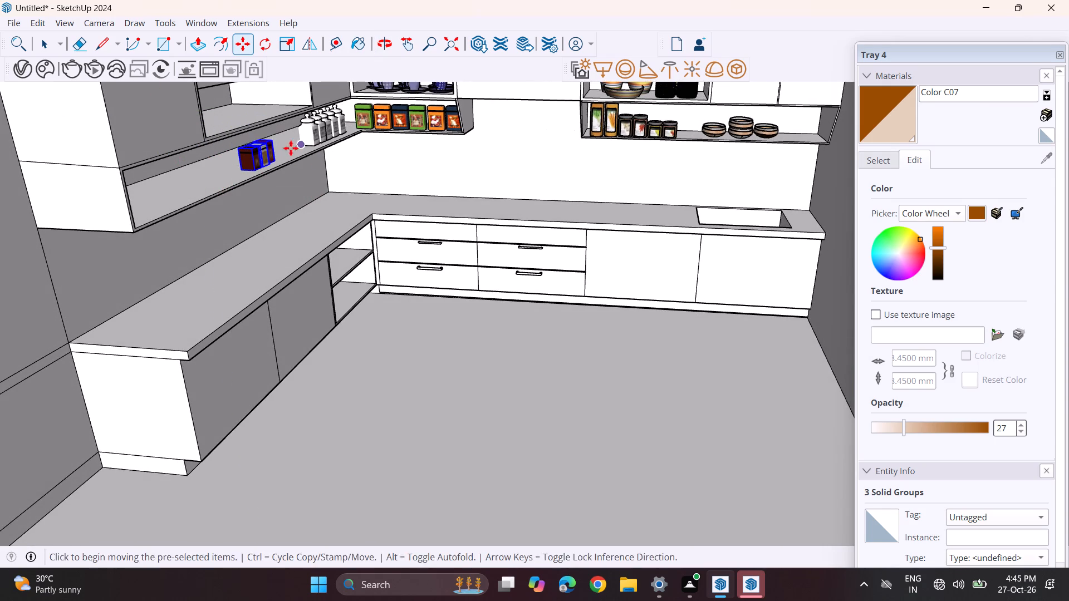
Scale up the dark brown, white and red tins together to better fill the side-wall shelf's height.
middle_click_drag(290, 148, 233, 148)
scroll(210, 67, "up", 6)
scroll(302, 140, "up", 7)
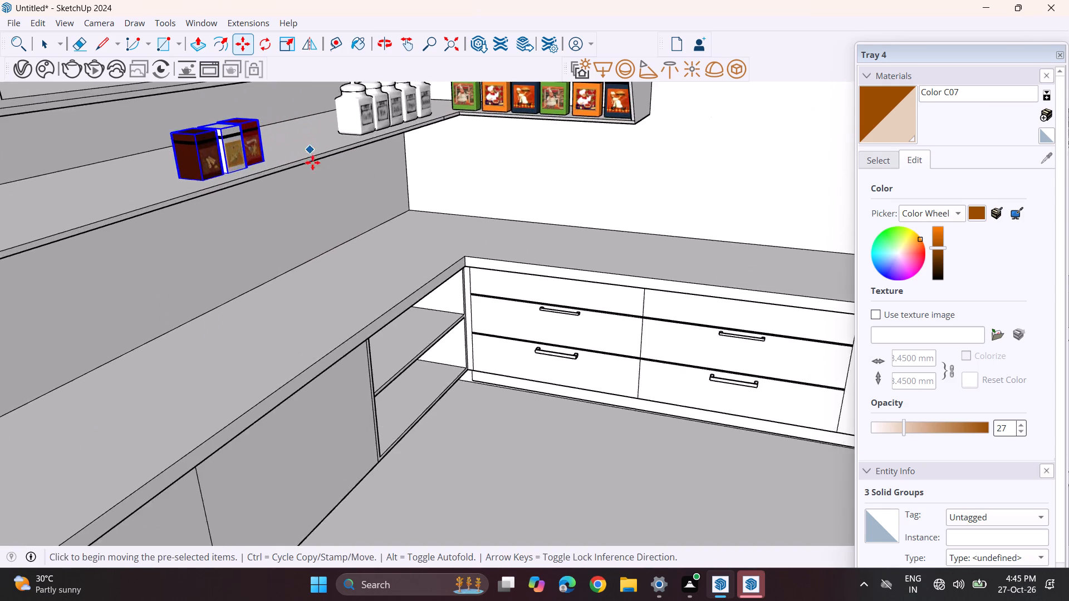
middle_click_drag(313, 166, 398, 264, "shift")
middle_click_drag(399, 258, 235, 291)
scroll(276, 274, "up", 1)
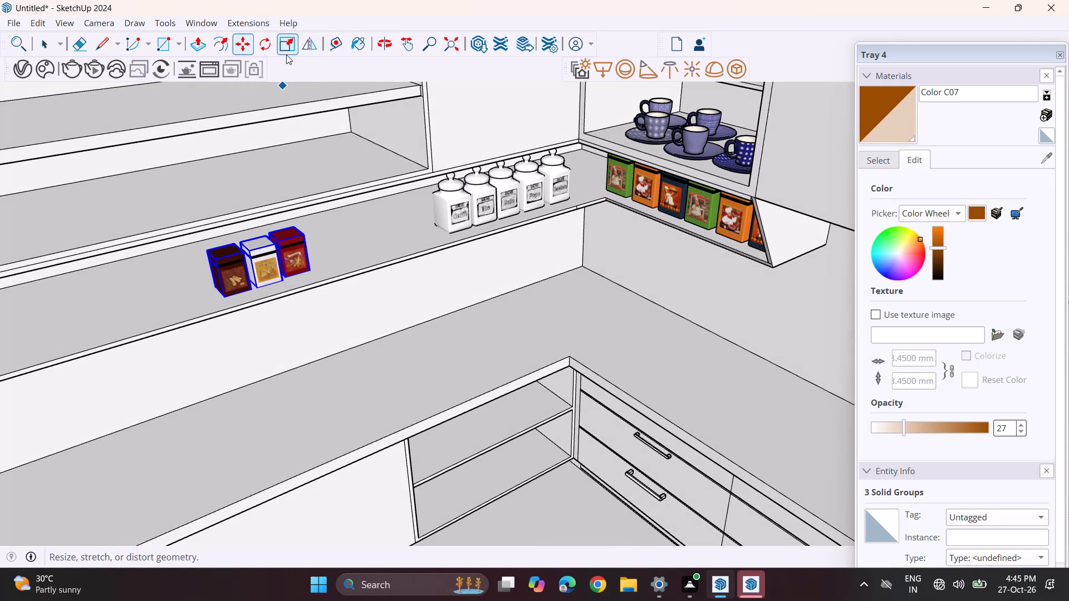
left_click(286, 47)
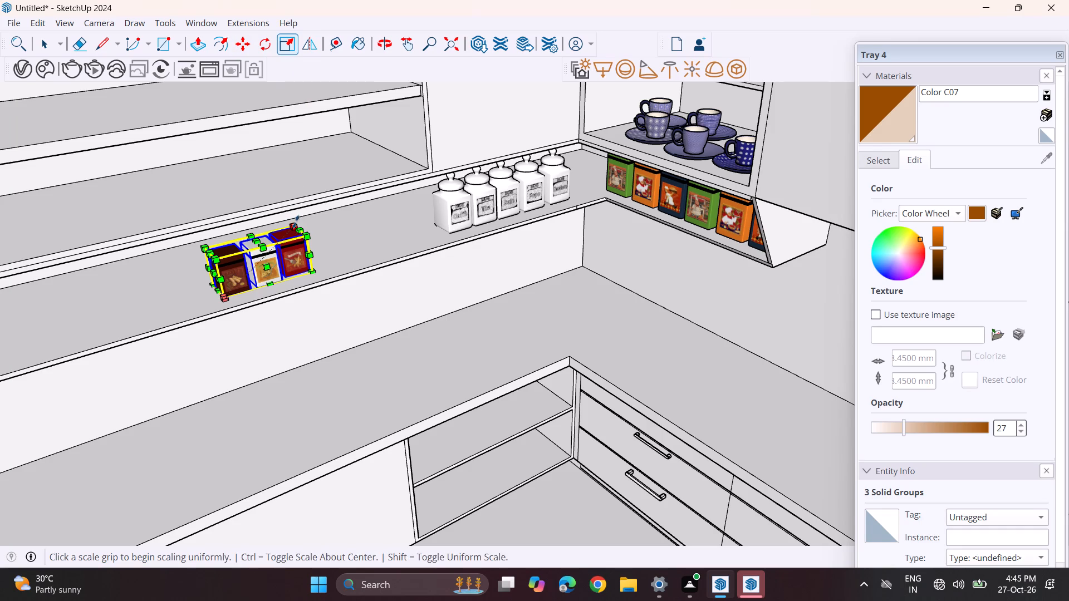
left_click(296, 221)
left_click(335, 219)
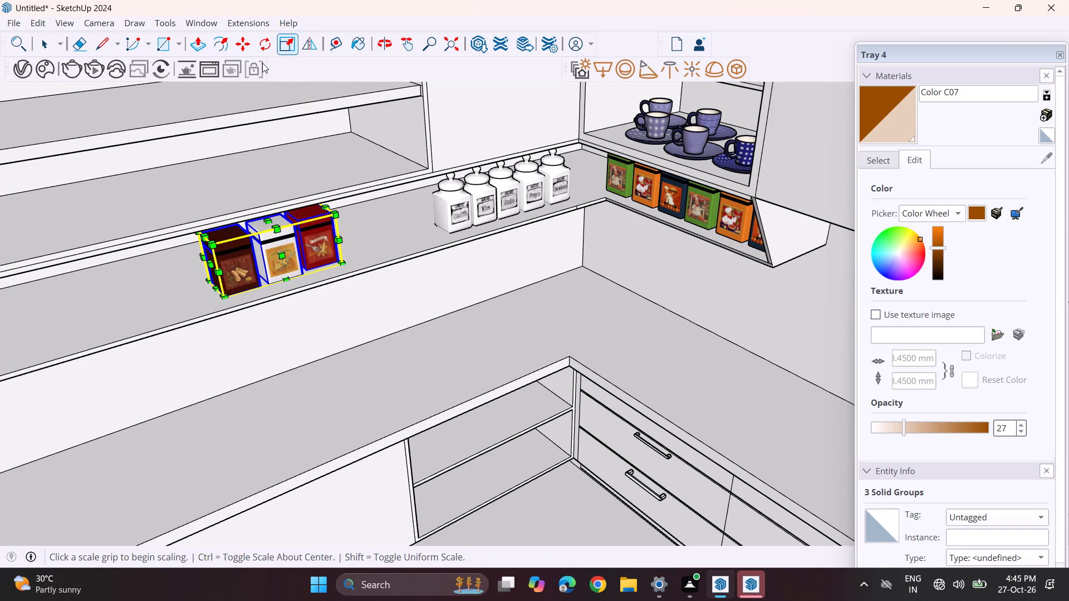
Move the enlarged dark brown, white and red tins along the side-wall shelf to stand beside the white jars.
left_click(245, 45)
left_click(228, 302)
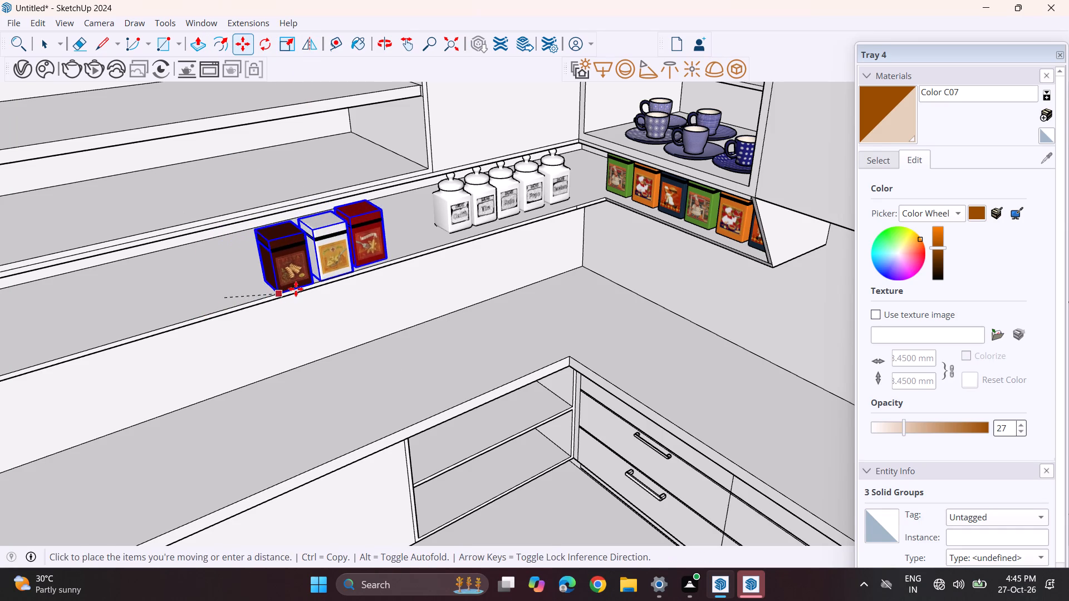
left_click(332, 272)
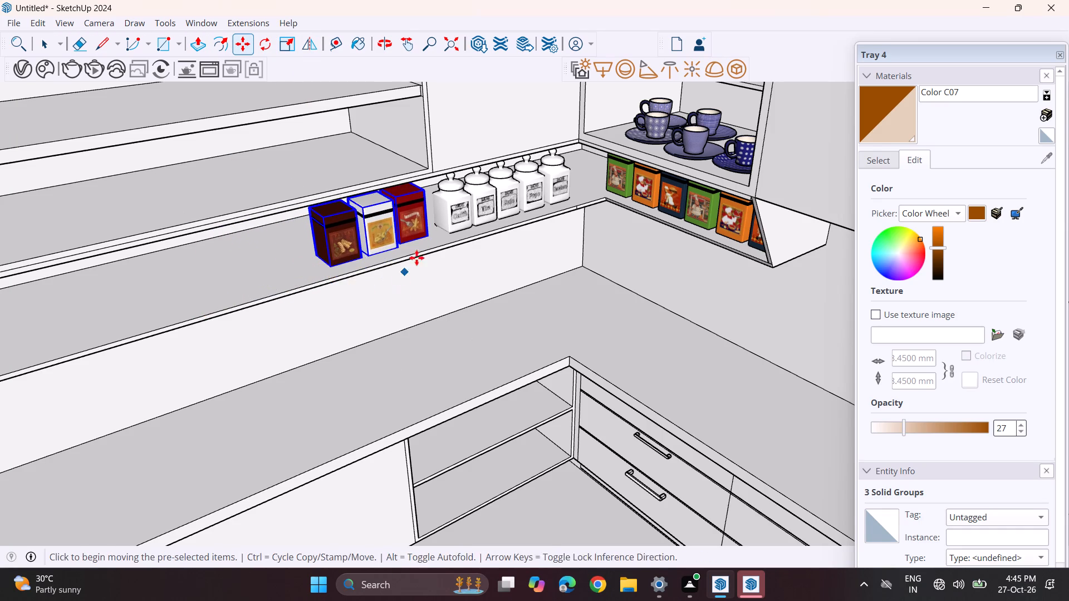
Examine the tins beside the white jars and the shelf arrangement on the side and back walls from several angles.
middle_click_drag(430, 238, 503, 165)
scroll(518, 186, "down", 1)
scroll(509, 197, "up", 2)
scroll(502, 205, "down", 2)
middle_click_drag(432, 242, 285, 259)
middle_click_drag(253, 267, 465, 234)
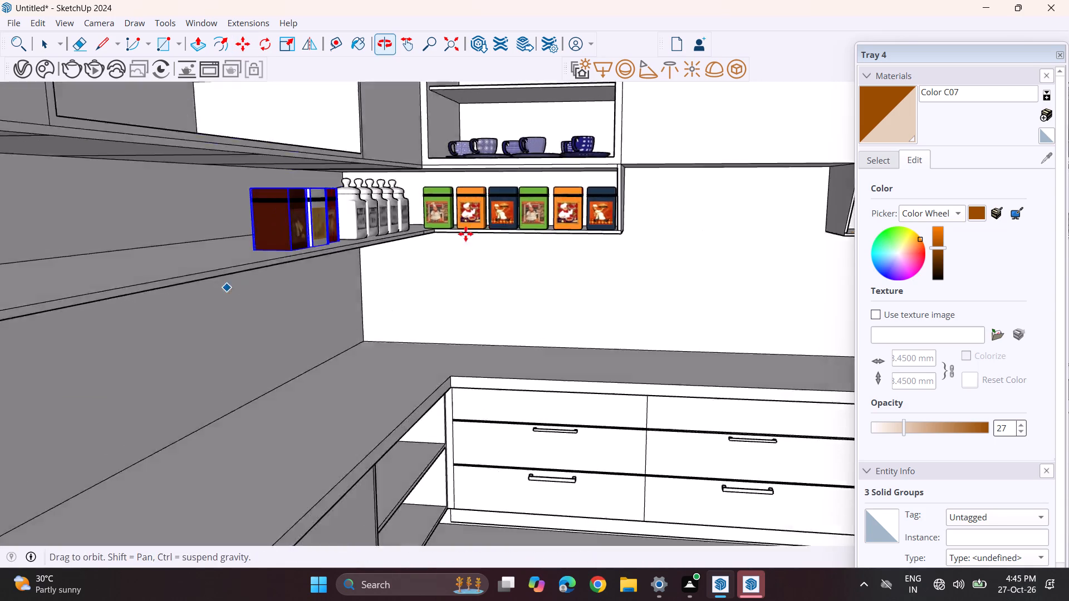
middle_click_drag(465, 234, 446, 237)
middle_click_drag(523, 219, 444, 279)
scroll(506, 239, "down", 1)
scroll(451, 250, "up", 1)
scroll(451, 250, "down", 6)
middle_click_drag(471, 252, 367, 248)
middle_click_drag(336, 264, 408, 256)
scroll(406, 257, "up", 1)
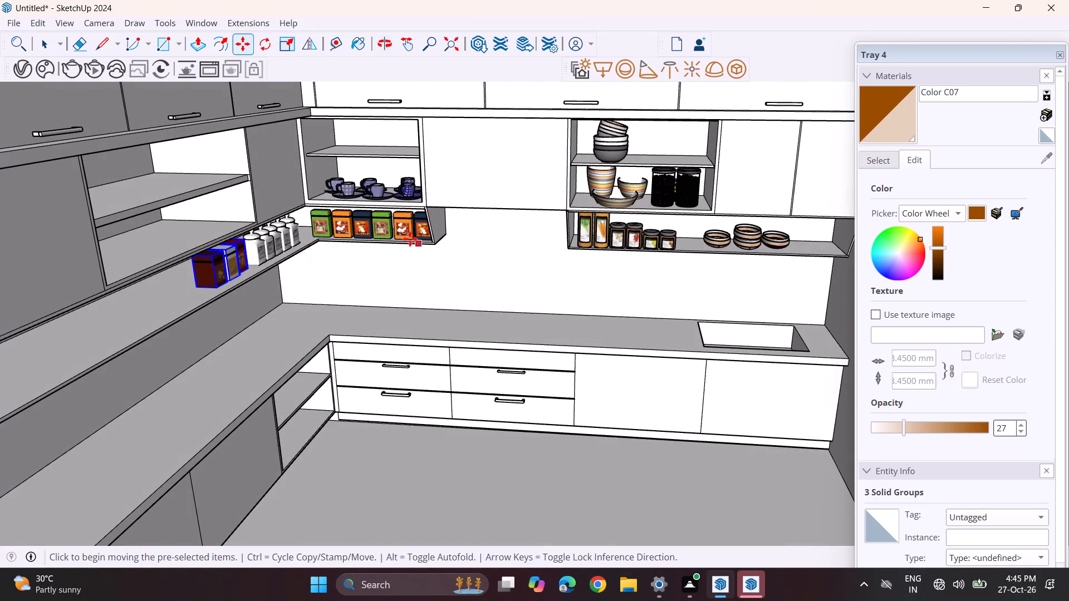
Copy the six green, orange and navy tins from the back-wall lower shelf to the open kitchen floor.
key("space")
left_click(326, 226)
left_click(345, 225, "ctrl")
left_click(359, 226, "ctrl")
left_click(375, 229, "ctrl")
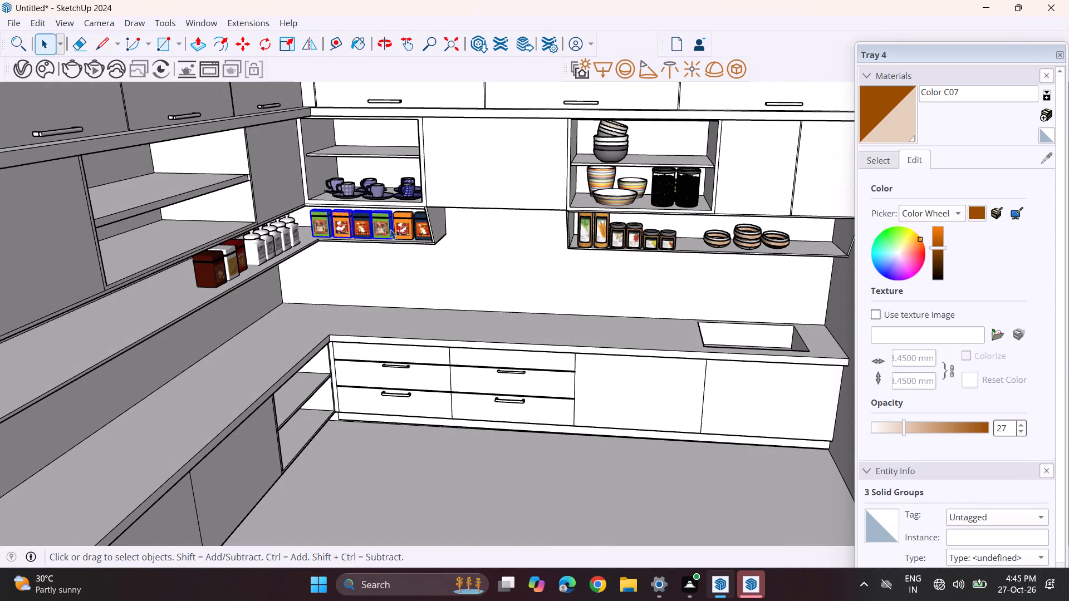
left_click(401, 229, "ctrl")
left_click(433, 227, "ctrl")
left_click(423, 227, "ctrl")
left_click(433, 228, "ctrl+shift")
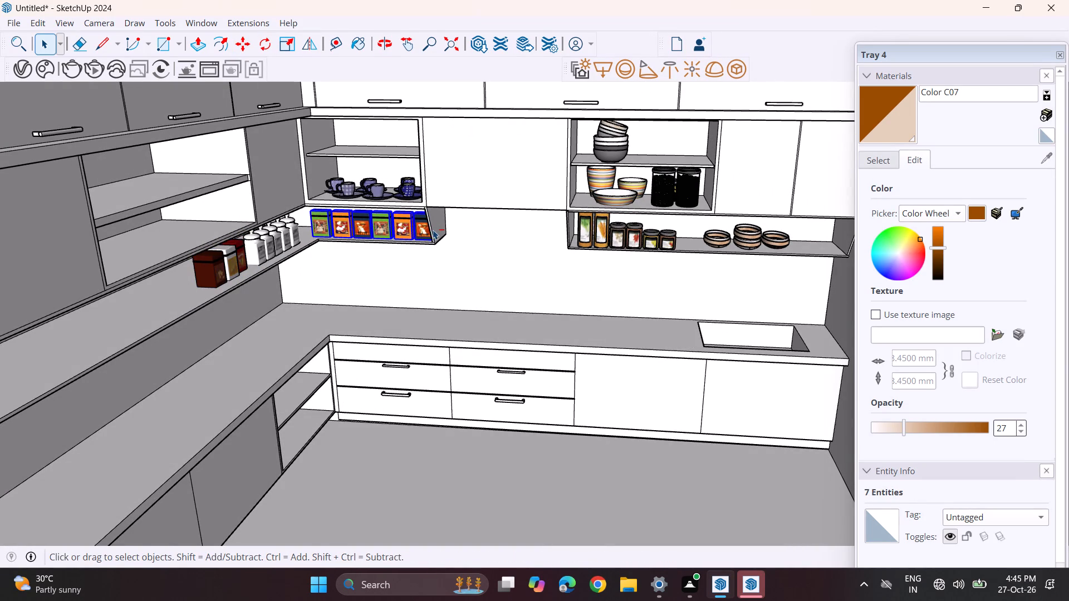
key("m")
left_click(408, 245)
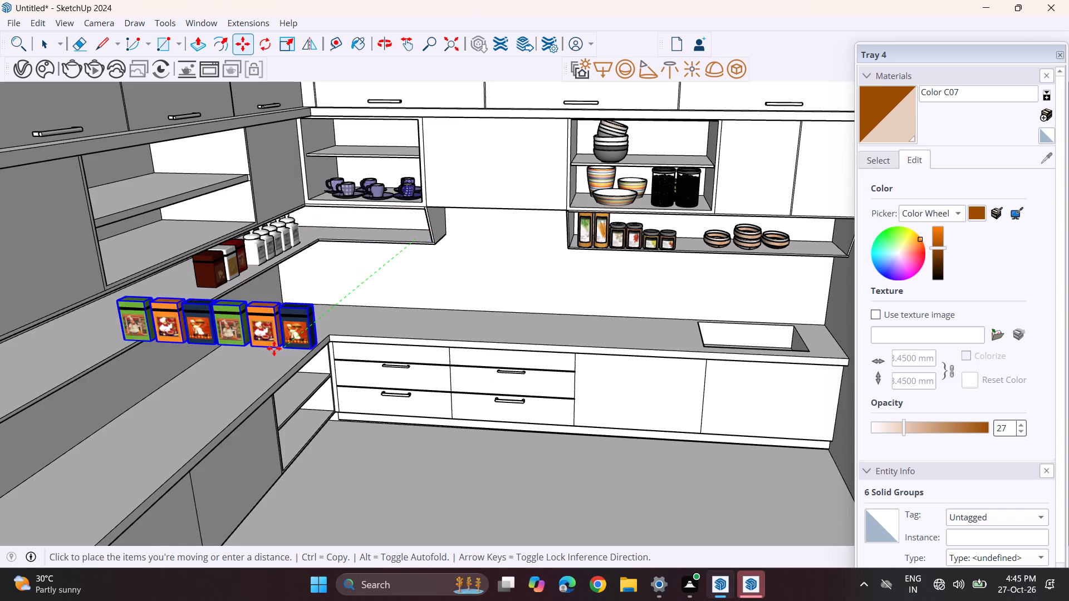
scroll(272, 352, "down", 8)
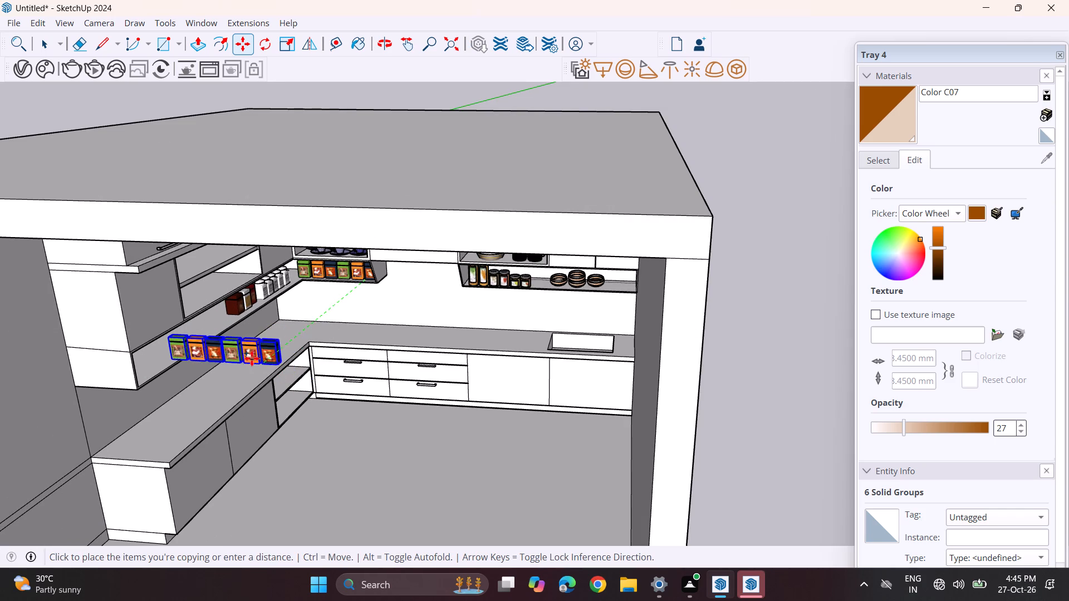
left_click(365, 475)
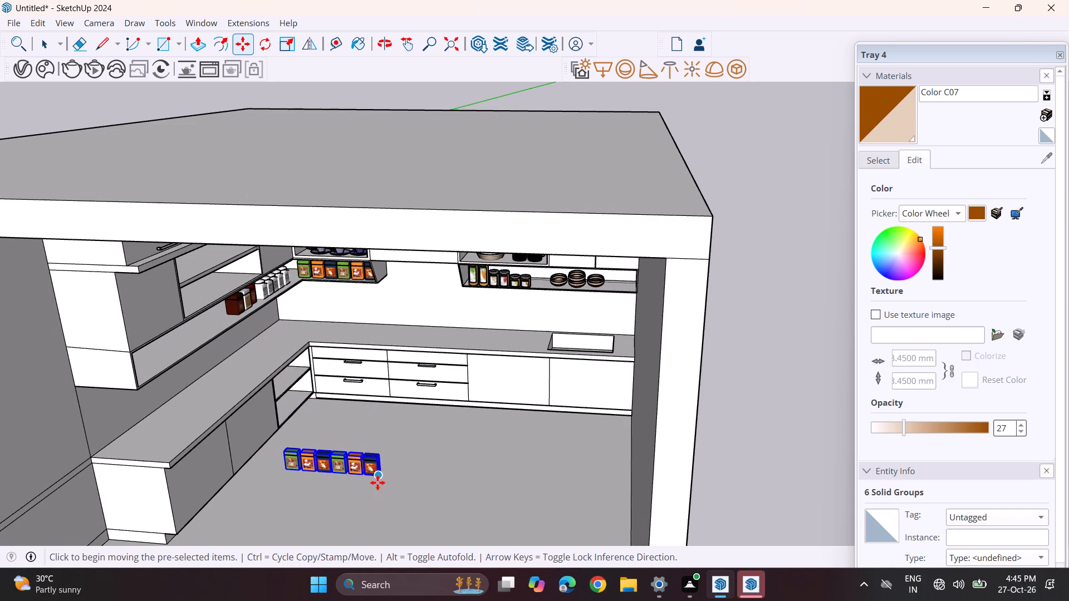
Rotate the six copied tins a quarter turn horizontally so their row runs parallel to the side wall.
scroll(377, 476, "down", 5)
middle_click_drag(379, 480, 370, 398)
scroll(370, 398, "up", 1, "shift")
middle_click_drag(379, 375, 395, 428)
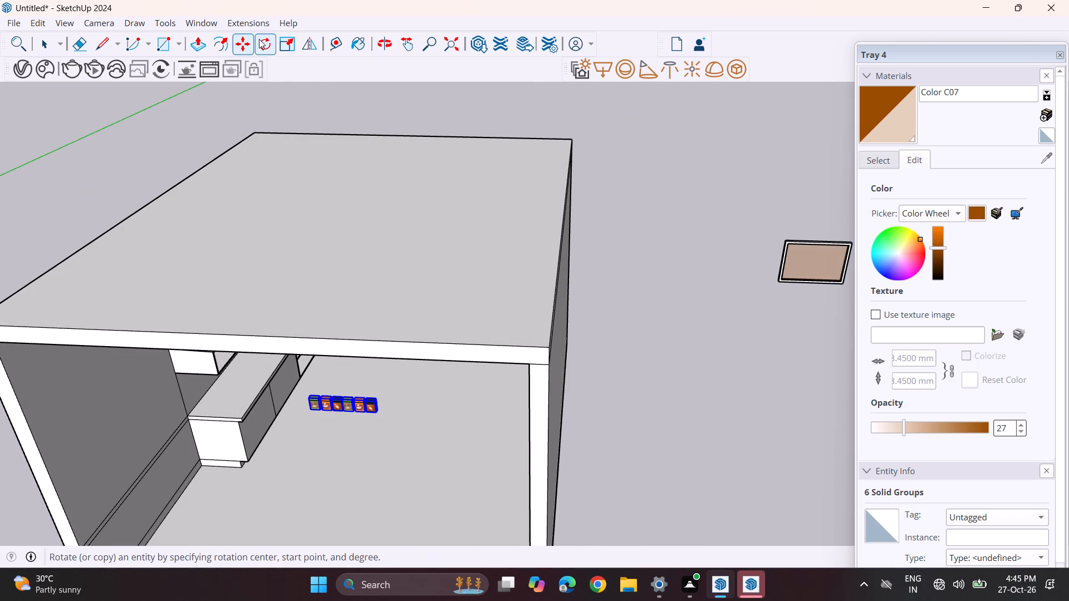
left_click(259, 39)
left_click(369, 481)
left_click(449, 483)
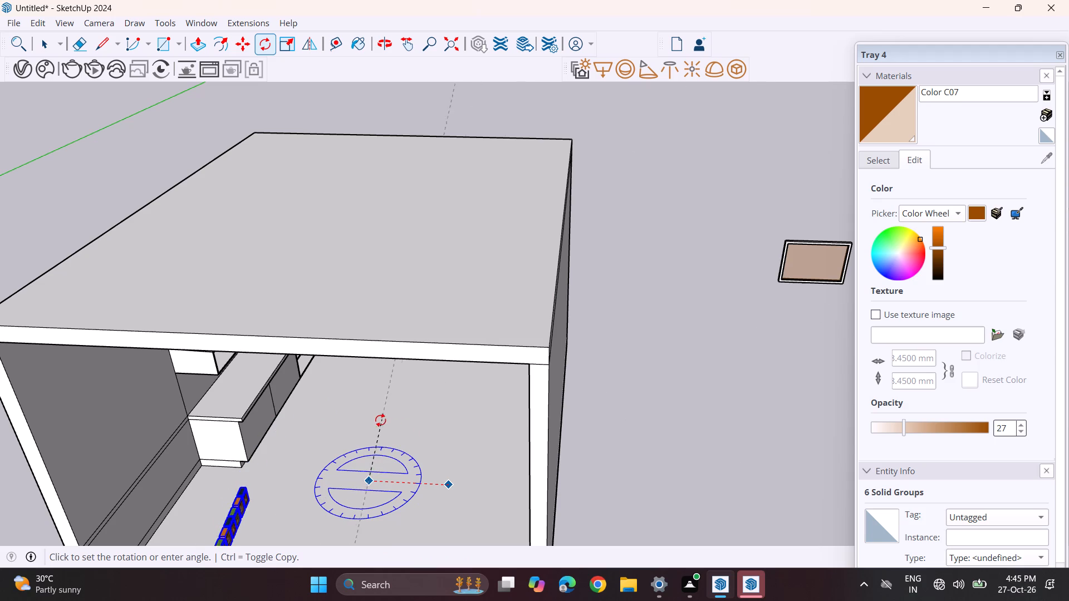
left_click(389, 421)
Move the six rotated tins onto the long open side-wall shelf, next to the dark brown tin.
middle_click_drag(386, 473, 347, 367)
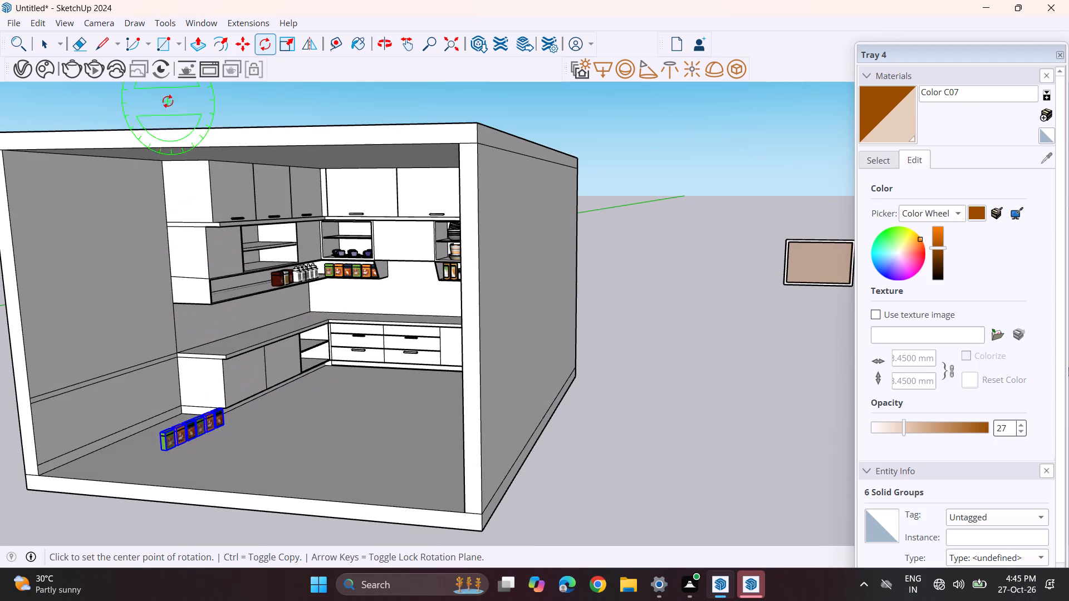
left_click(247, 45)
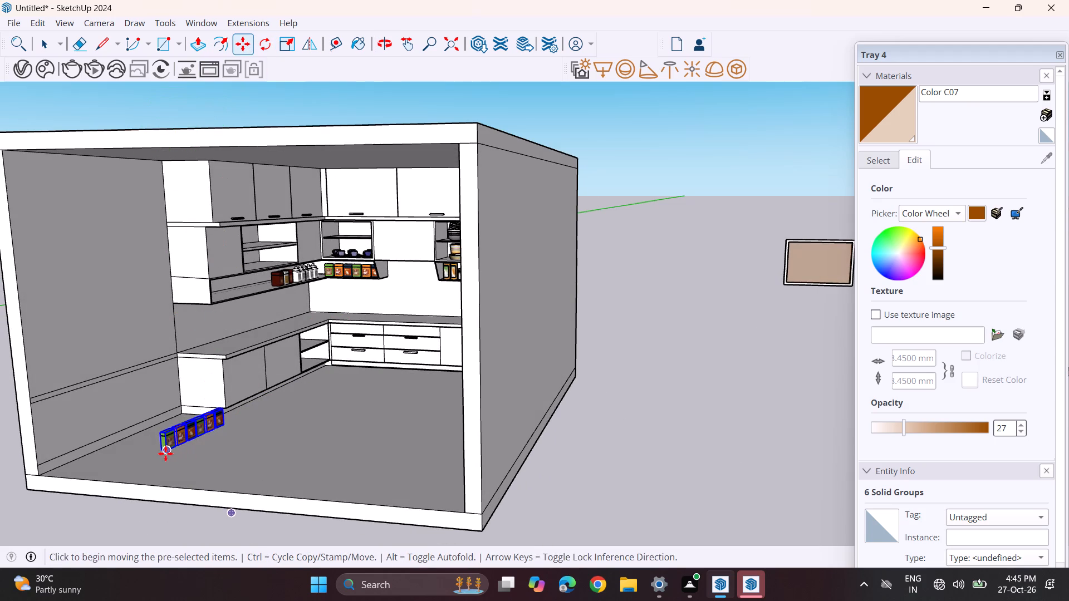
left_click(165, 454)
scroll(217, 279, "up", 12)
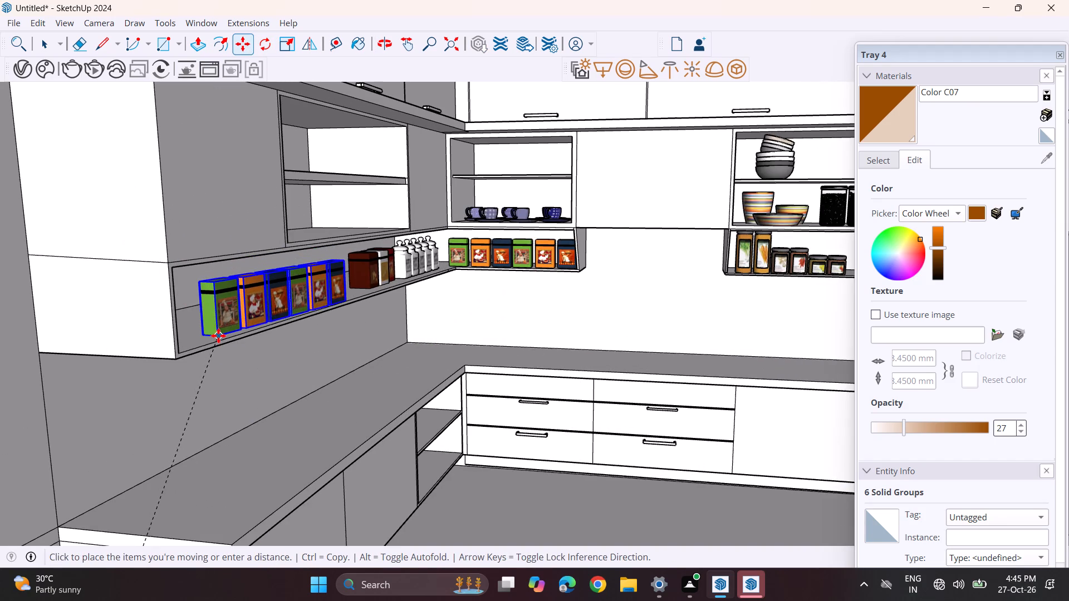
left_click(217, 328)
Examine the six tins on the side-wall shelf and the overall shelf arrangement across the kitchen.
middle_click_drag(225, 333, 239, 278)
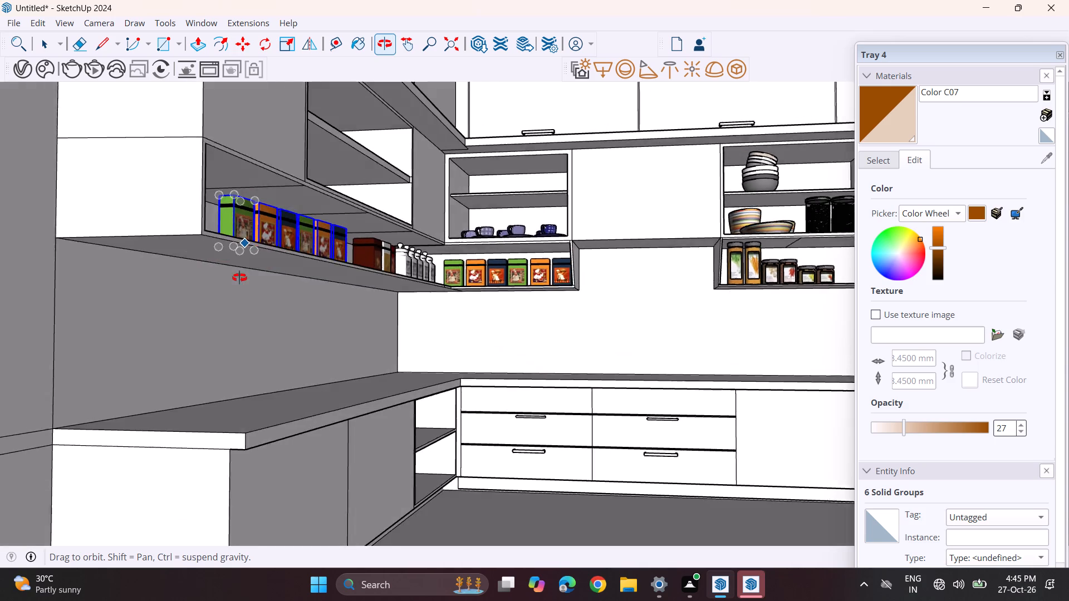
middle_click_drag(239, 278, 249, 338)
scroll(261, 348, "up", 1)
scroll(262, 349, "down", 4)
scroll(361, 364, "up", 1)
middle_click_drag(360, 364, 201, 385, "shift")
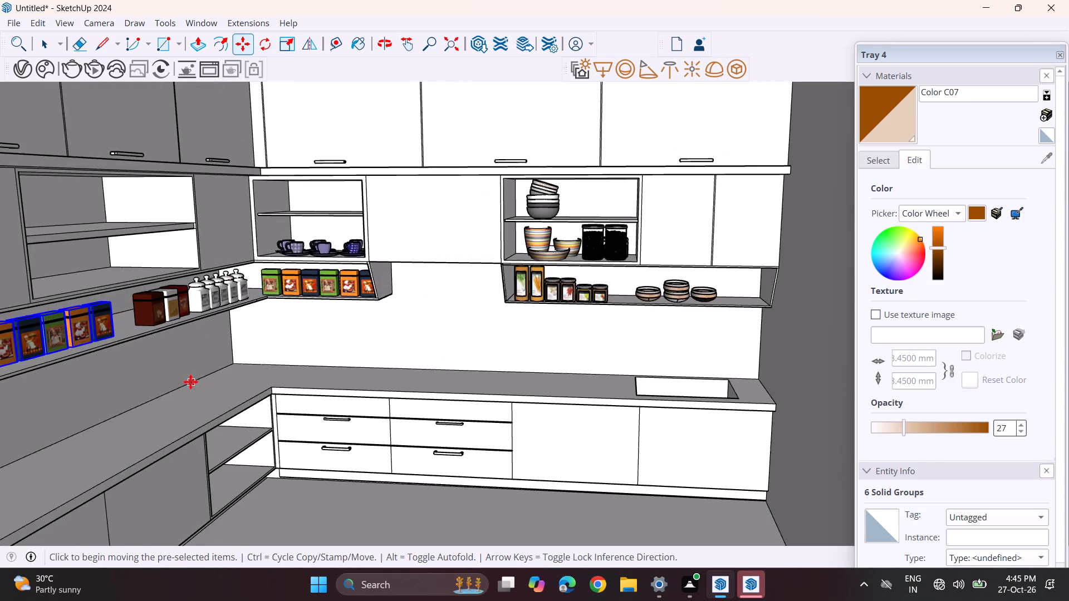
middle_click_drag(190, 382, 234, 386)
scroll(242, 368, "down", 4)
middle_click_drag(295, 352, 201, 352)
scroll(197, 351, "up", 2, "shift")
scroll(194, 351, "down", 6)
scroll(203, 364, "up", 1)
Rotate the four cream-coloured picture tins of the loose canister set a quarter turn horizontally, leaving out the white tin.
scroll(205, 365, "down", 4)
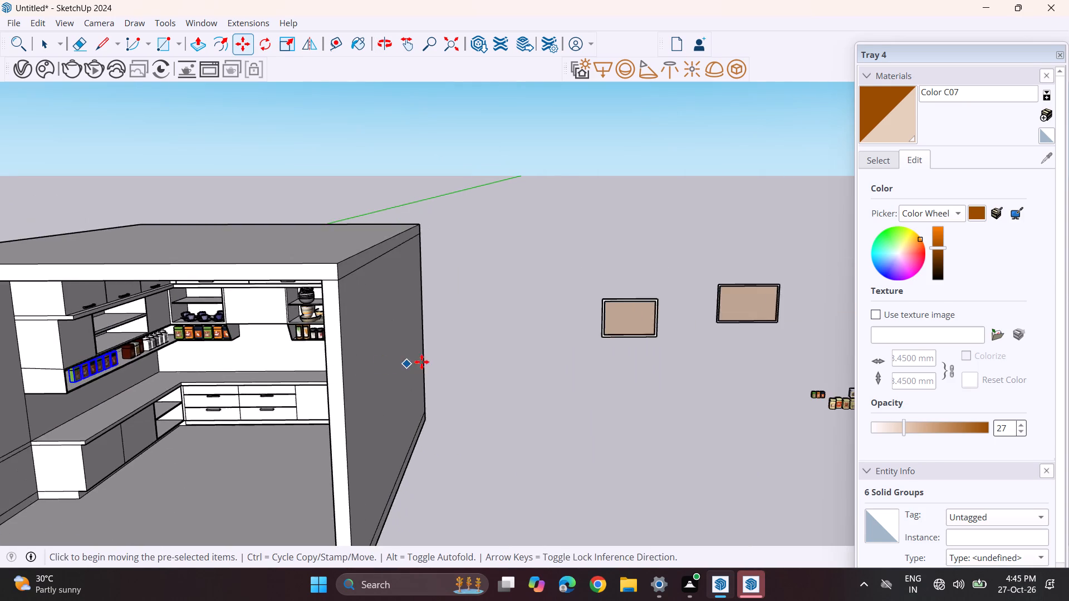
scroll(423, 363, "down", 5)
middle_click_drag(635, 372, 469, 349, "shift")
scroll(563, 370, "up", 15)
scroll(566, 385, "down", 1)
scroll(566, 385, "up", 7)
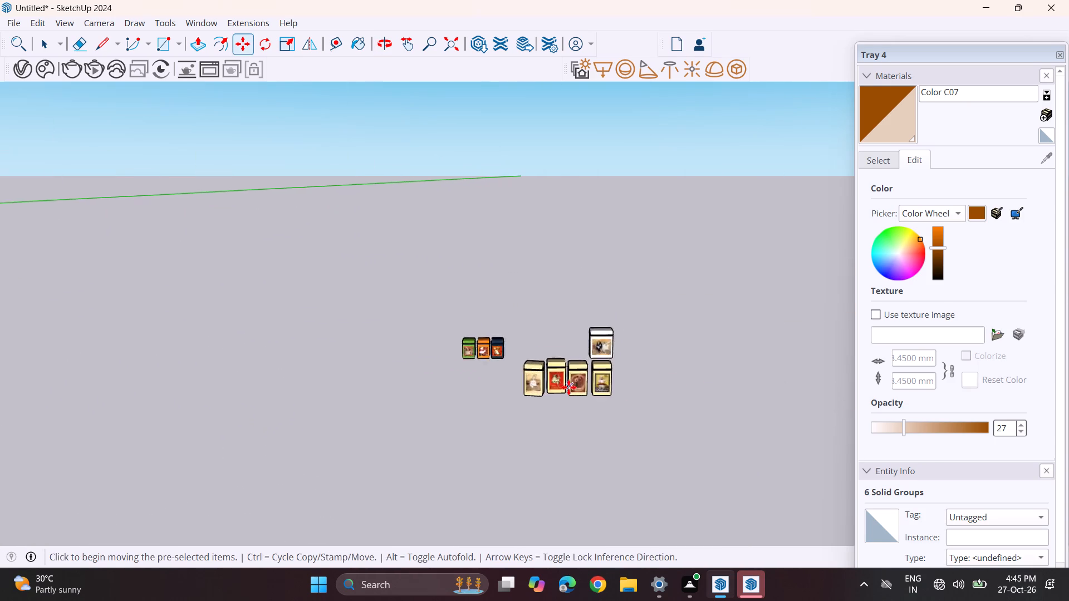
scroll(568, 387, "up", 2)
key("space")
left_click(543, 434)
scroll(547, 397, "up", 6)
left_click(486, 371)
left_click(582, 356, "ctrl")
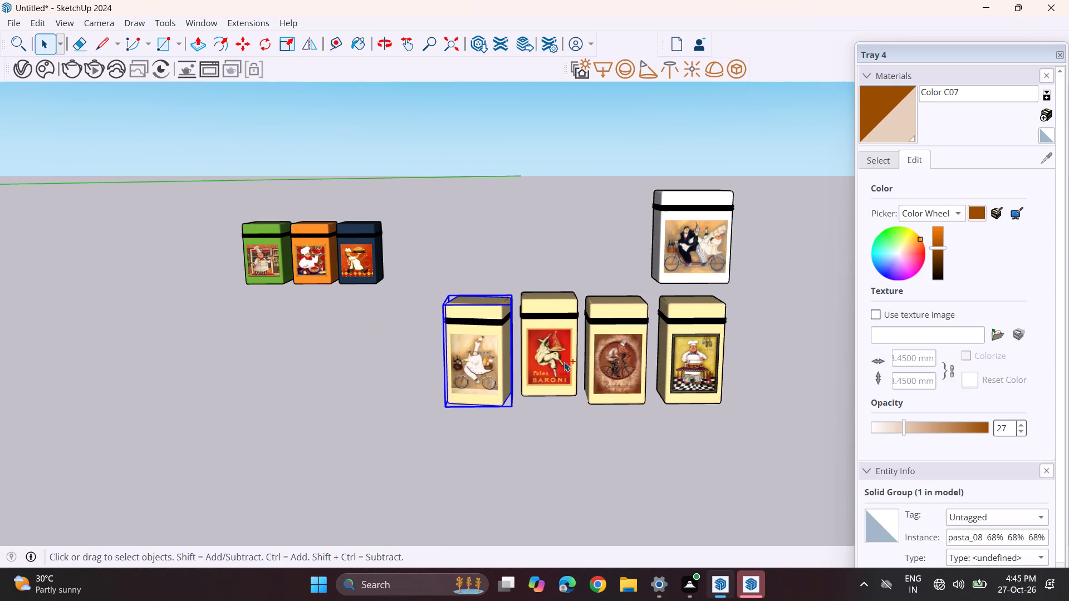
left_click(554, 362, "ctrl")
left_click(610, 359, "ctrl")
left_click(669, 349, "ctrl")
scroll(494, 316, "down", 5)
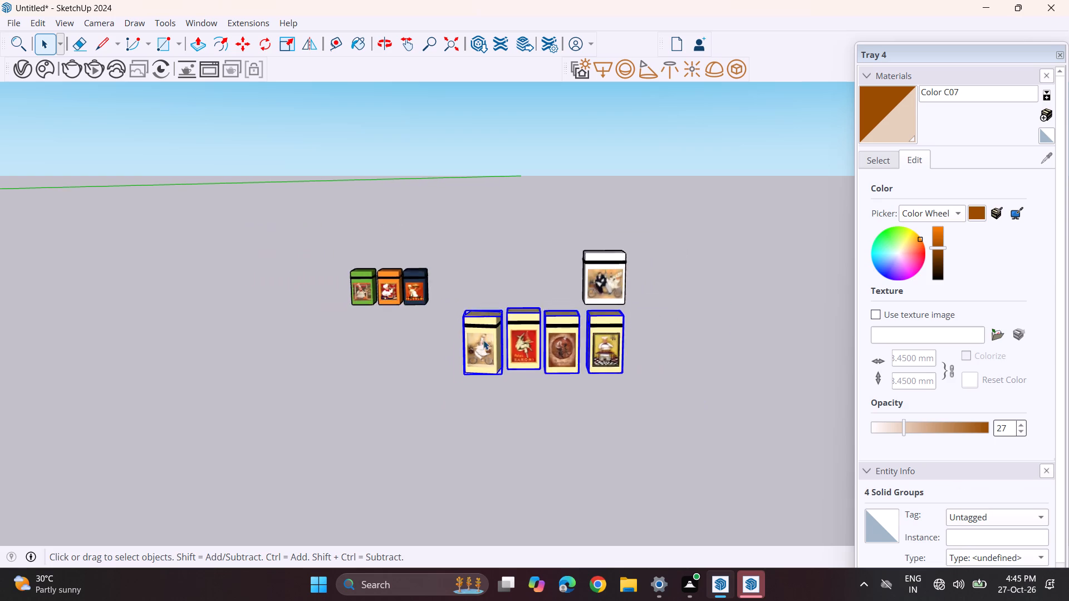
scroll(483, 340, "down", 6)
scroll(442, 345, "up", 1)
left_click(266, 42)
middle_click_drag(354, 306, 361, 390)
scroll(368, 412, "down", 2)
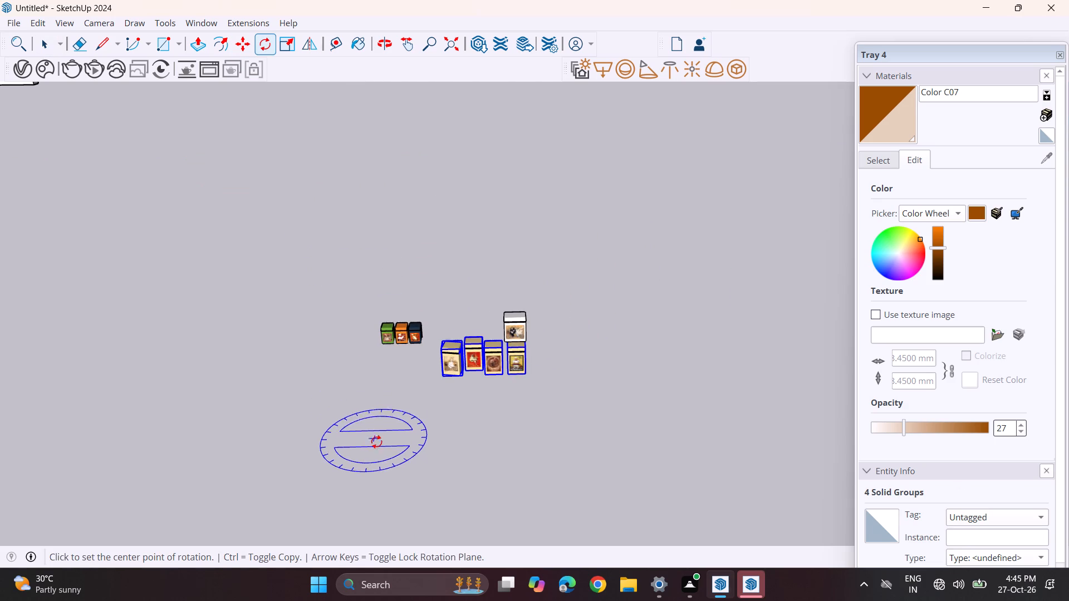
scroll(376, 442, "down", 1)
left_click(376, 444)
left_click(305, 450)
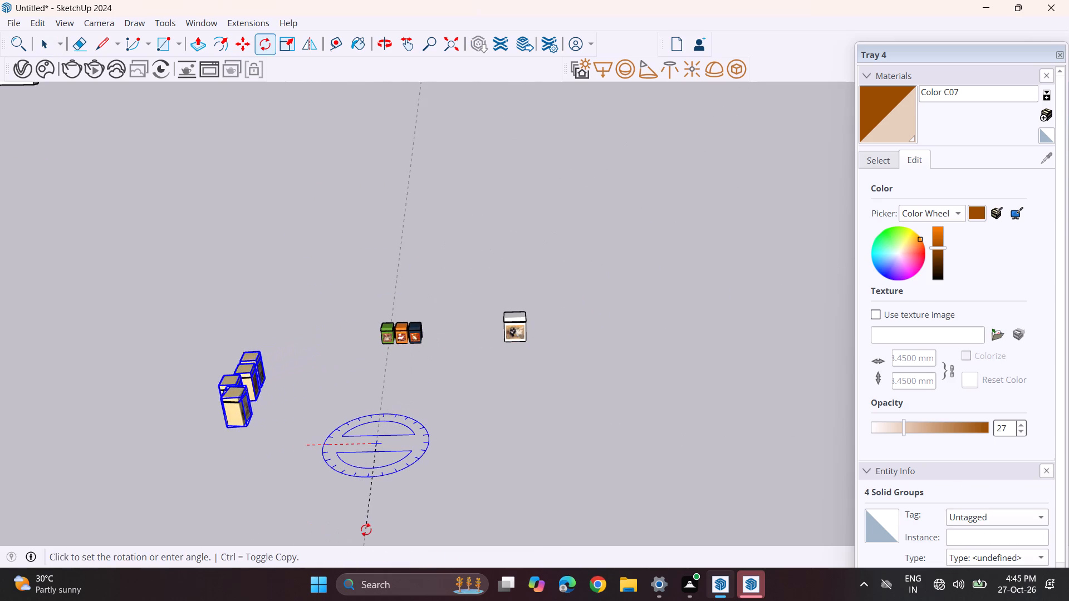
left_click(360, 531)
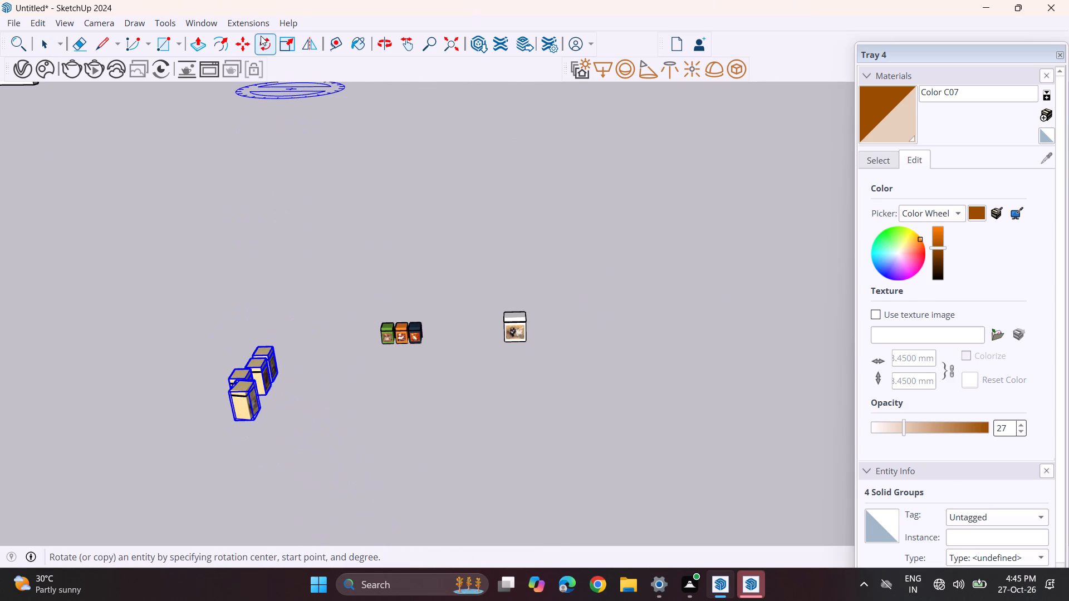
Move the four rotated cream picture tins onto the lower shelf of the side wall's open cabinet.
left_click(246, 48)
left_click(256, 422)
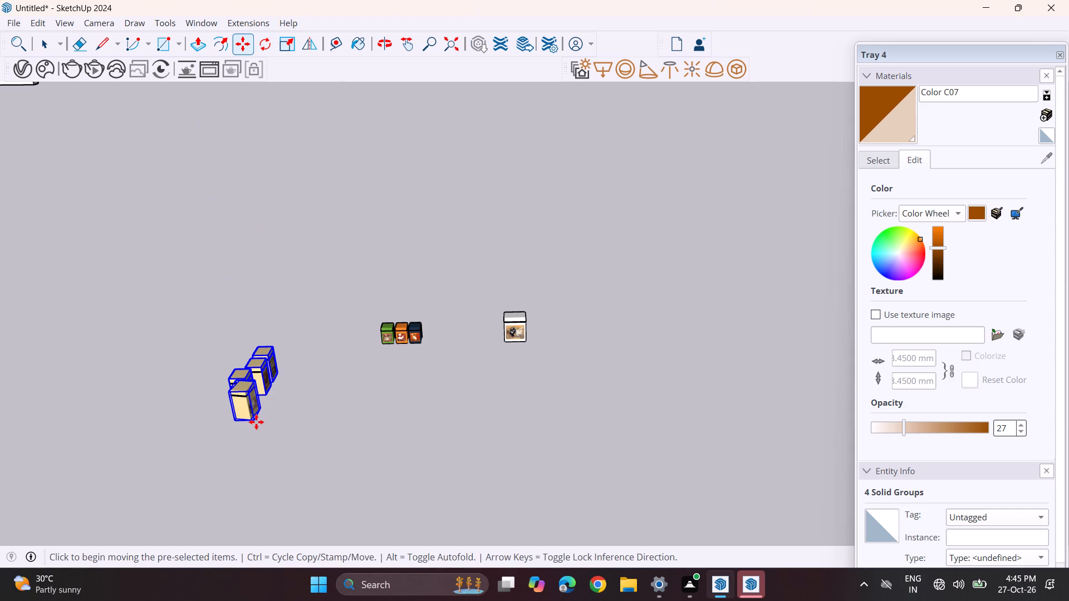
scroll(65, 408, "down", 4)
scroll(65, 418, "up", 1)
middle_click_drag(64, 419, 621, 252, "shift")
scroll(497, 244, "down", 5)
scroll(486, 261, "up", 1)
scroll(482, 265, "down", 8)
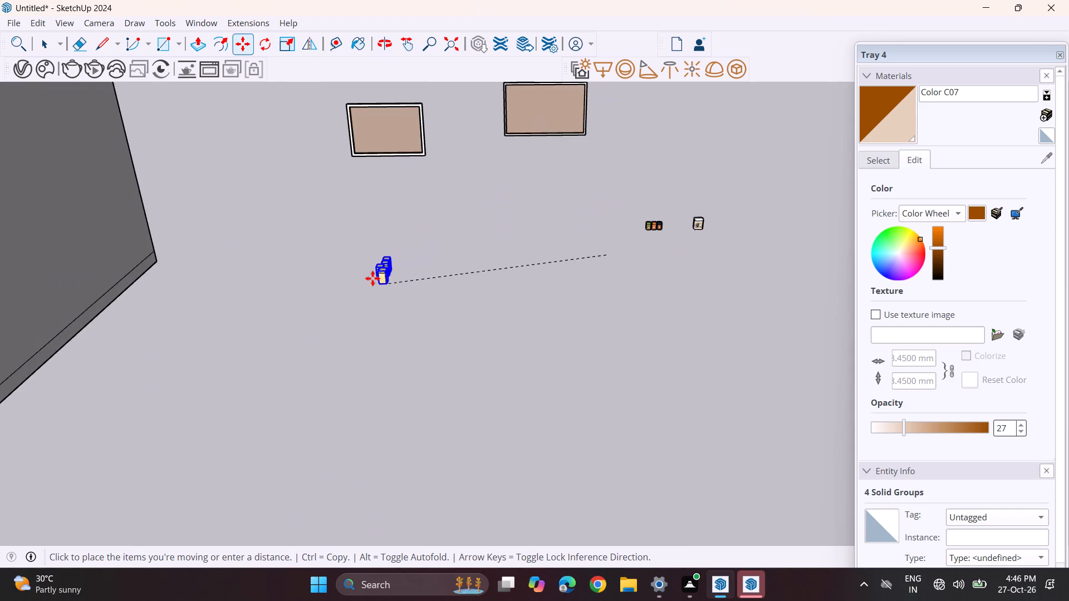
scroll(372, 278, "down", 5)
middle_click_drag(318, 285, 633, 324, "shift")
middle_click_drag(314, 297, 274, 197)
scroll(274, 197, "up", 7)
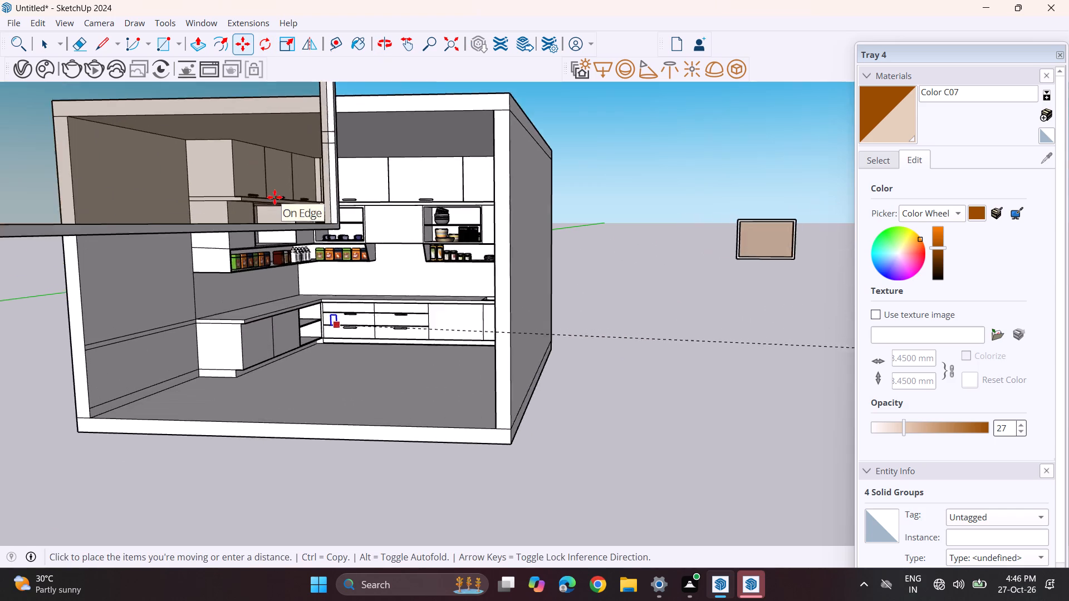
scroll(274, 197, "up", 1)
scroll(274, 250, "up", 12)
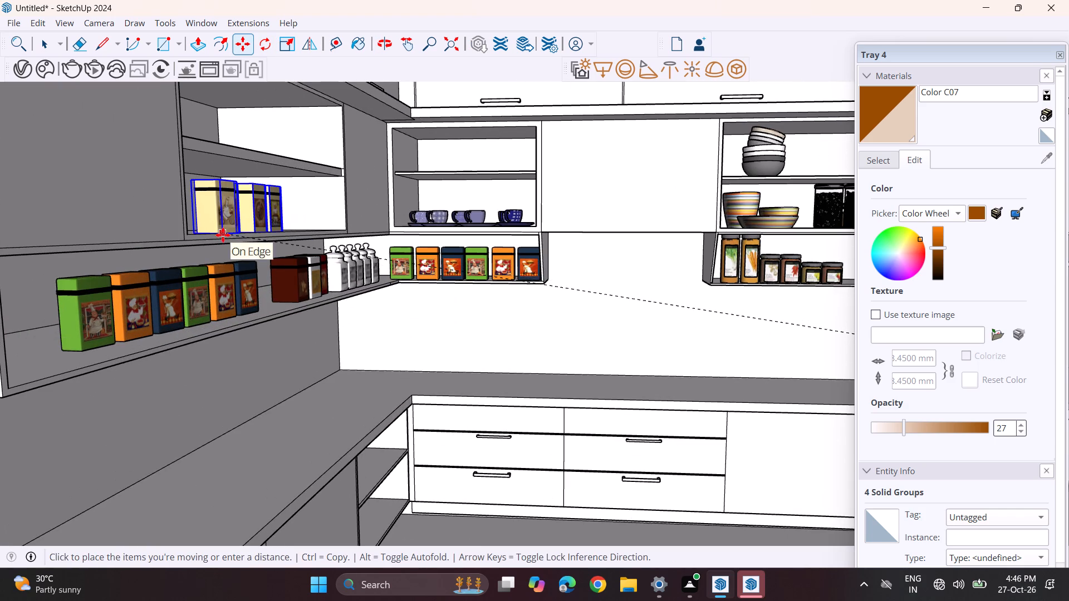
left_click(223, 235)
Copy the stack of bowls onto the upper shelf of the open cabinet that holds the blue cups.
middle_click_drag(270, 237, 285, 289)
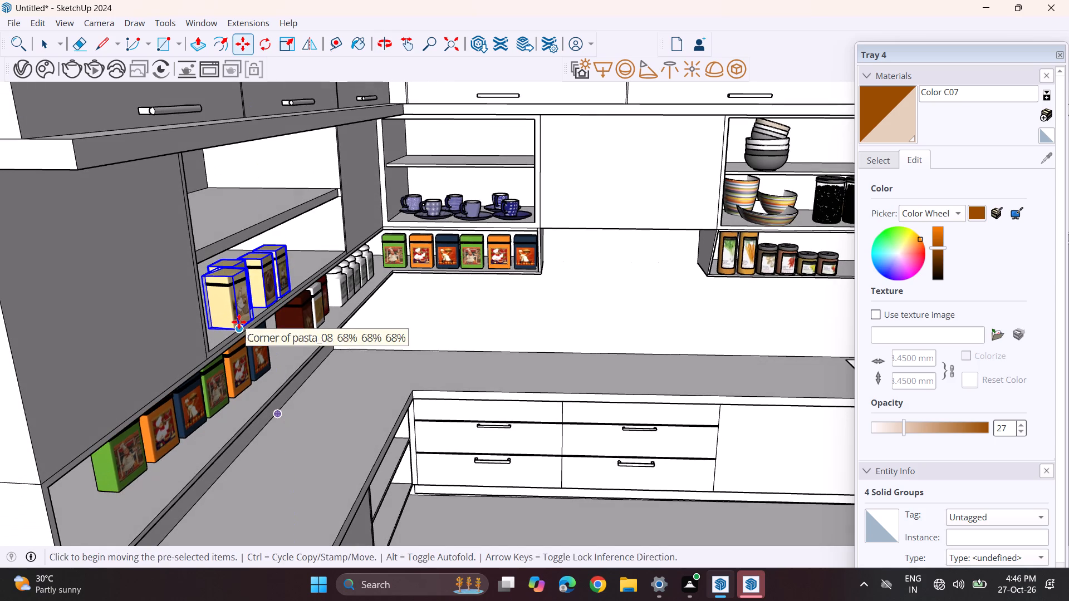
scroll(594, 175, "down", 4)
middle_click_drag(529, 227, 441, 227)
scroll(379, 234, "up", 1, "shift")
scroll(317, 245, "down", 2)
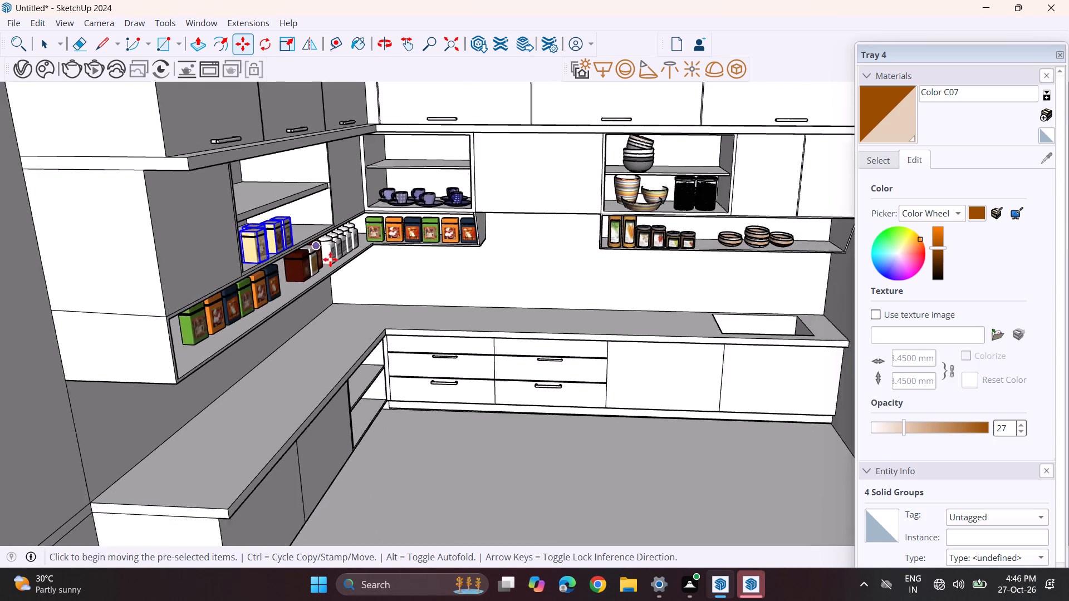
scroll(330, 259, "down", 3)
middle_click_drag(437, 275, 291, 275)
scroll(265, 275, "up", 1)
middle_click_drag(287, 275, 393, 252)
scroll(432, 193, "up", 3)
key("space")
left_click(459, 214)
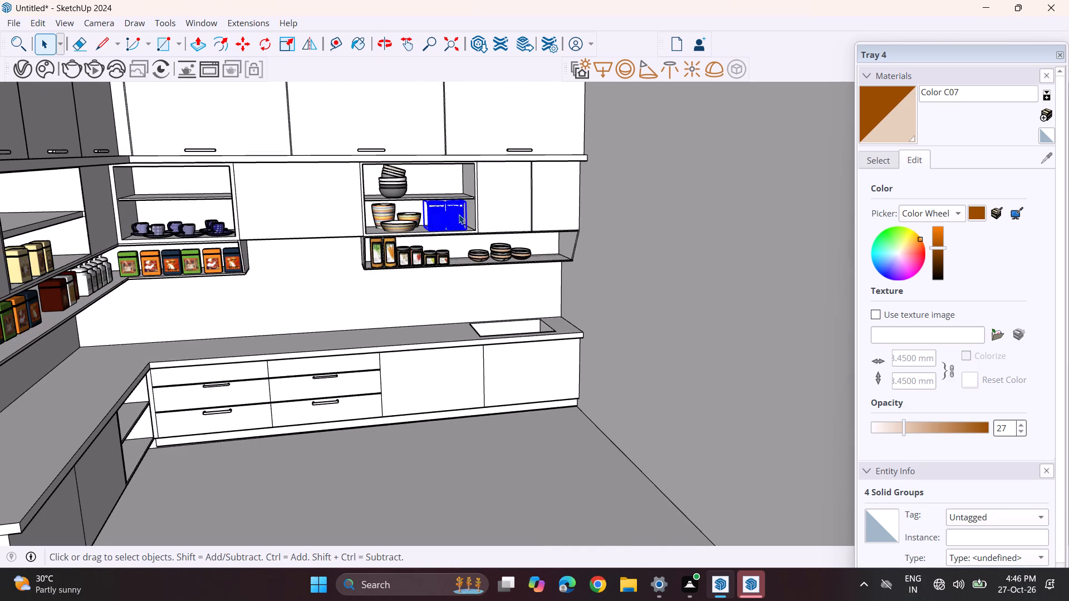
left_click(391, 188)
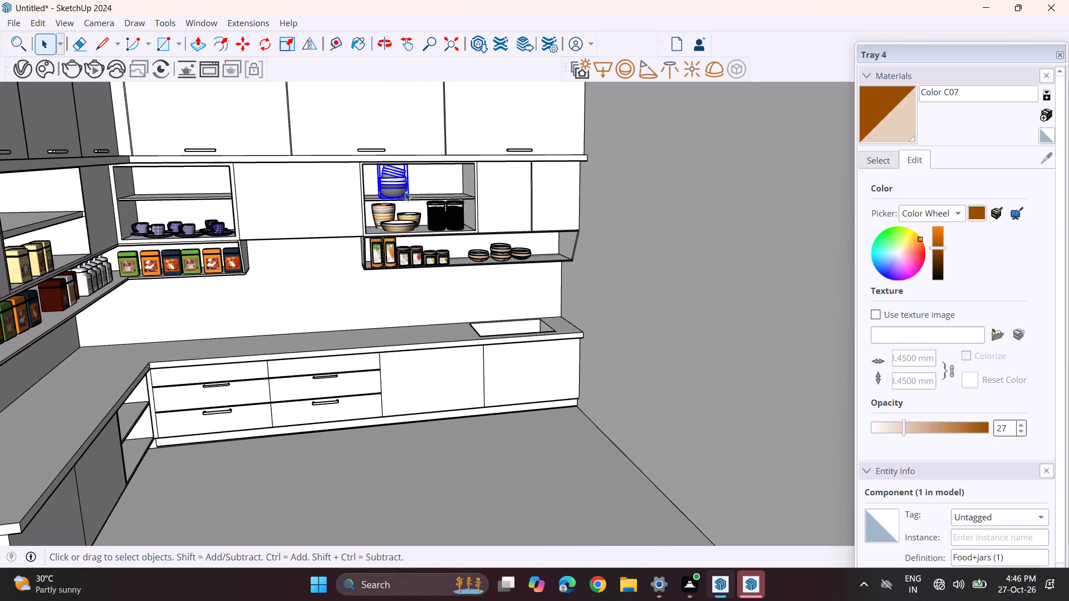
key("m")
left_click(410, 198)
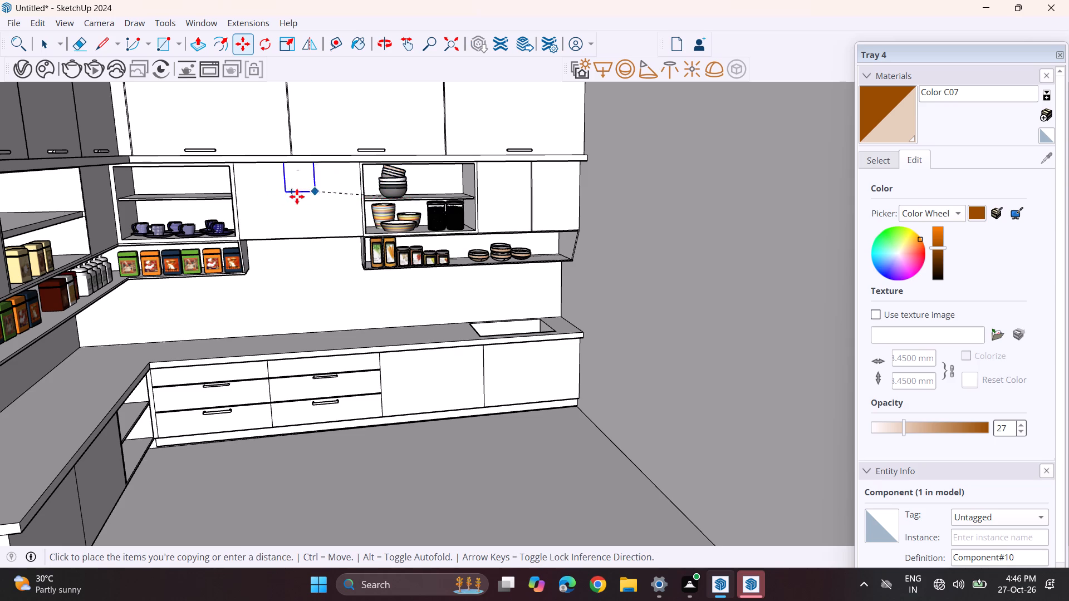
left_click(213, 203)
scroll(445, 210, "down", 5)
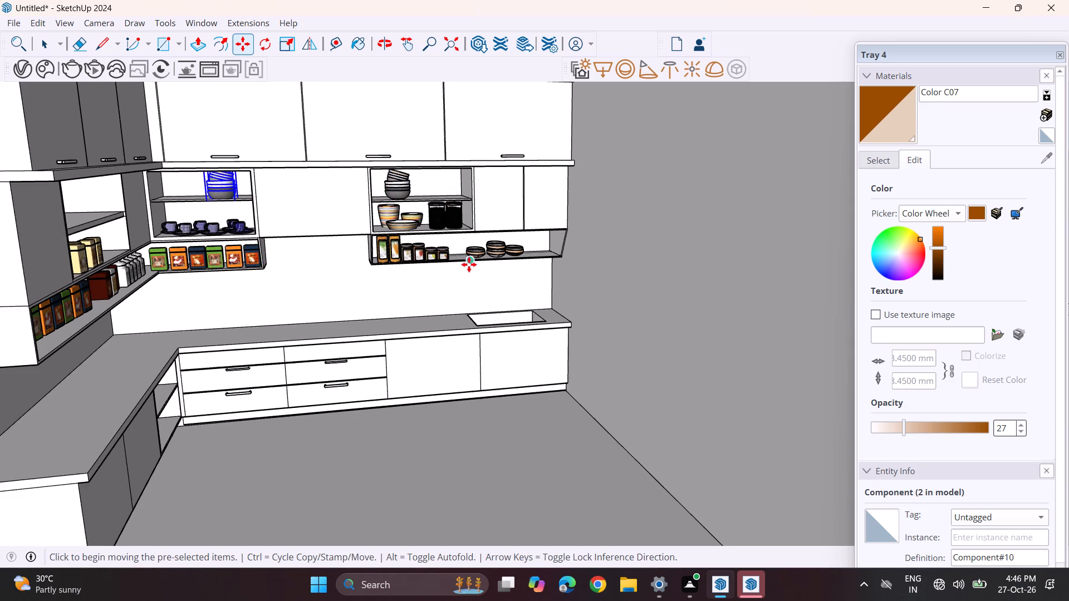
scroll(444, 248, "down", 3)
middle_click_drag(494, 300, 445, 295)
key("space")
left_click(679, 312)
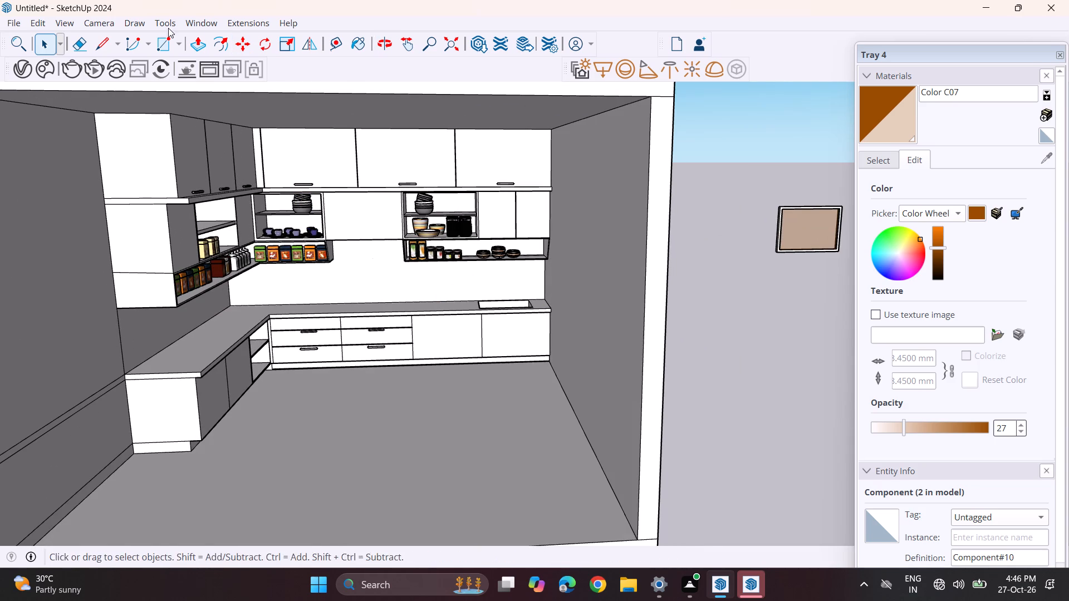
Import the Food+jars model from the Downloads folder and place it in the scene.
left_click(17, 23)
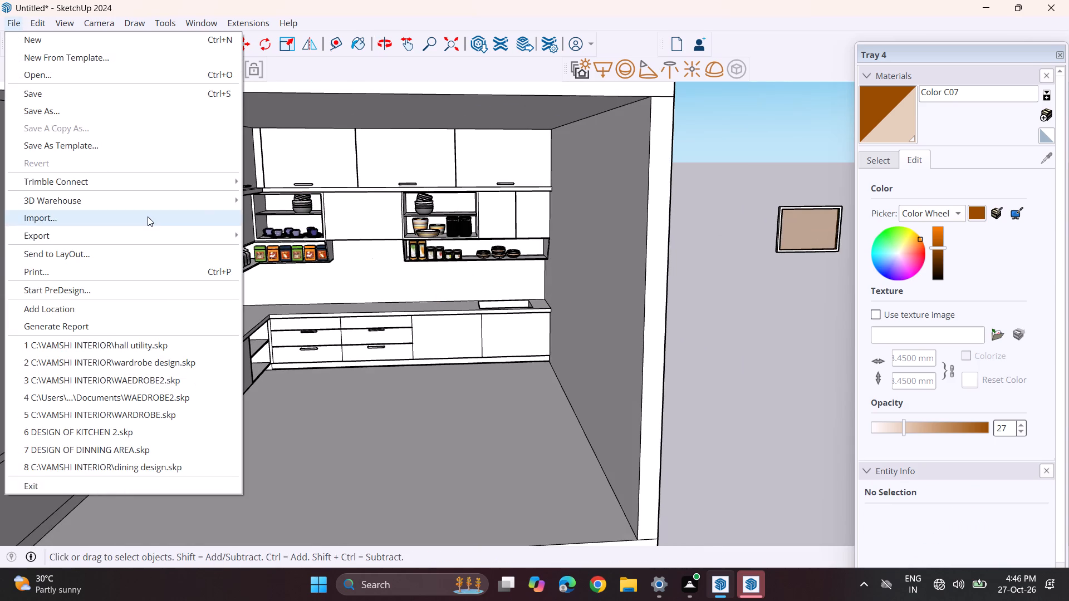
left_click(147, 214)
scroll(393, 225, "down", 6)
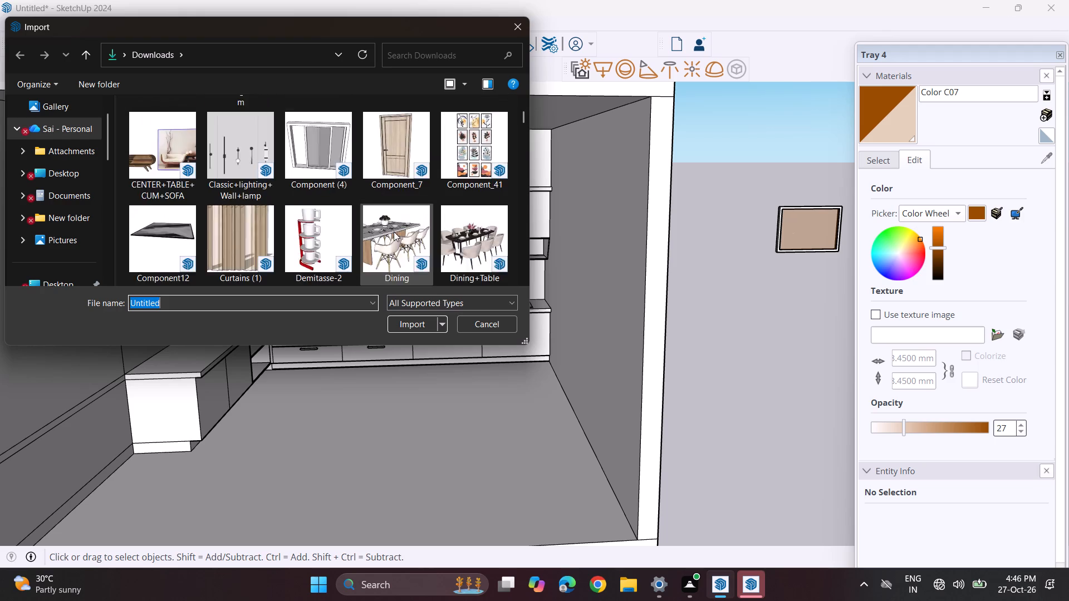
scroll(394, 231, "down", 5)
scroll(398, 237, "up", 1)
scroll(398, 237, "down", 17)
scroll(407, 234, "up", 1)
scroll(407, 234, "down", 8)
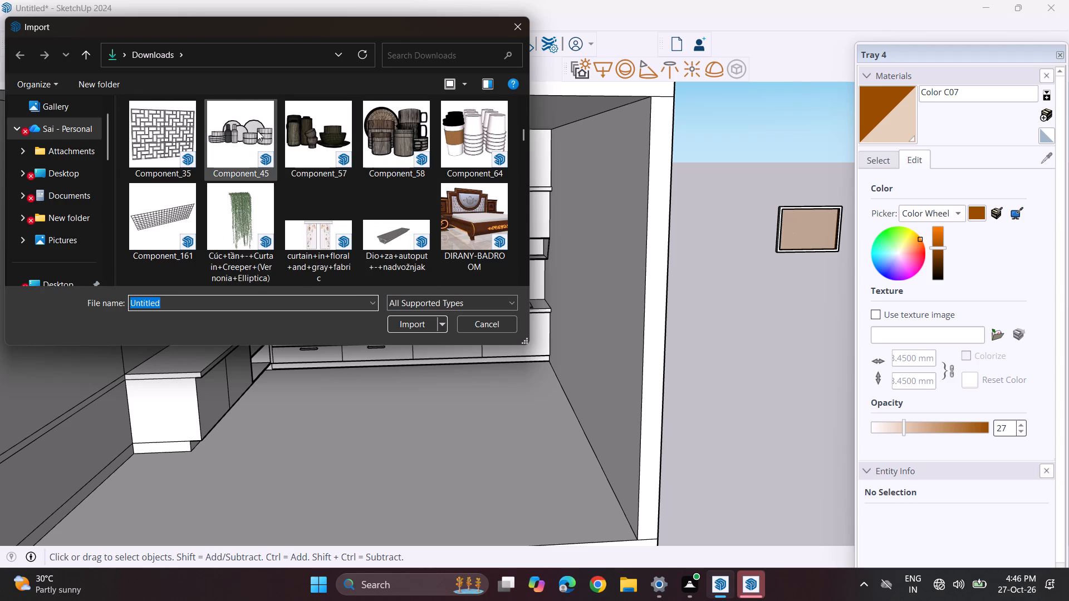
scroll(285, 205, "down", 2)
left_click(406, 235)
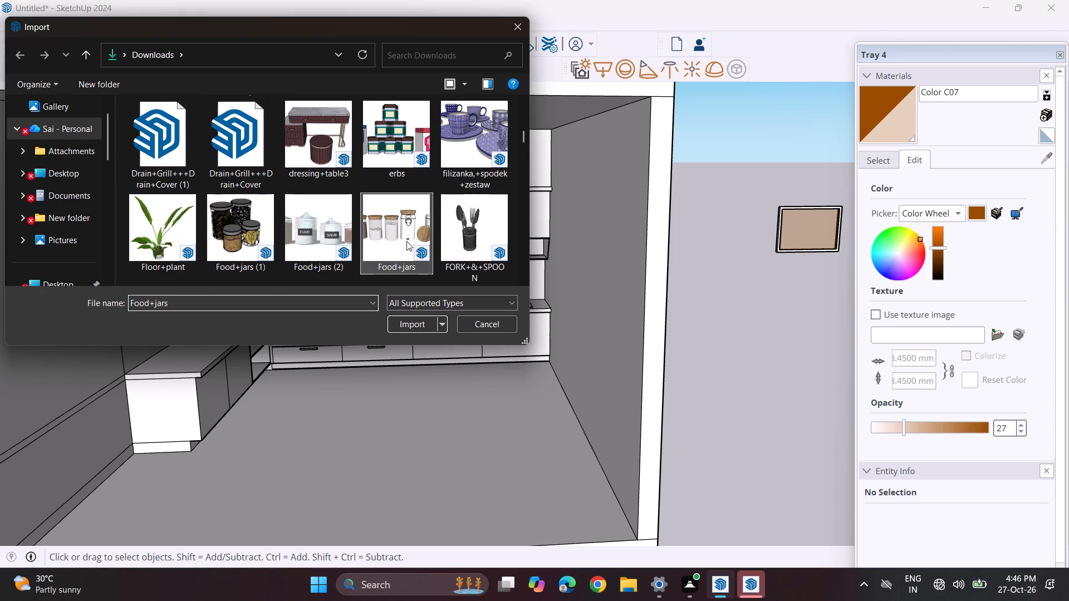
left_click(420, 324)
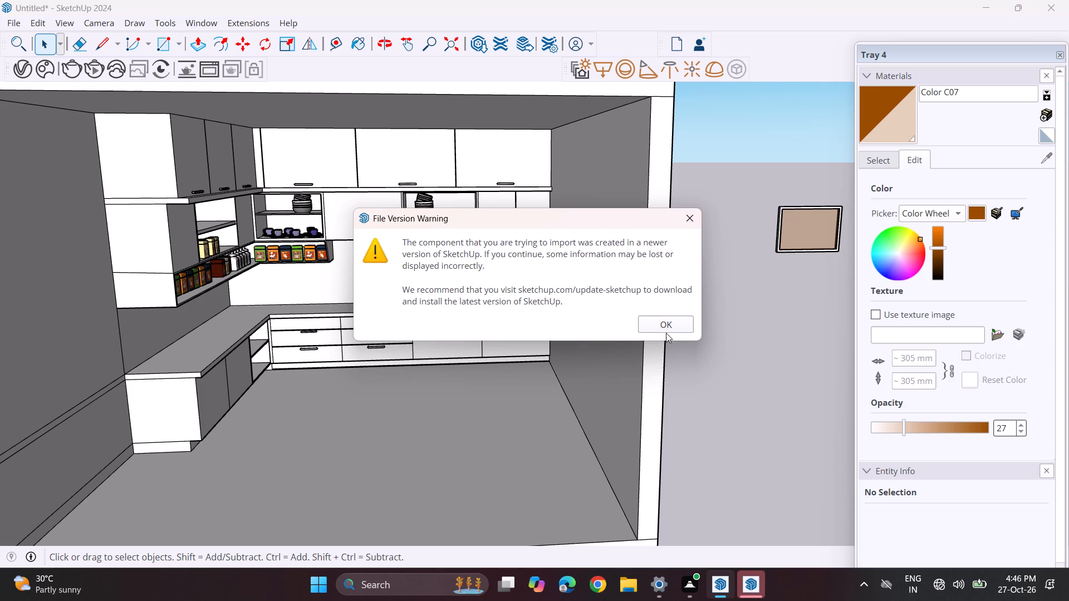
left_click(666, 333)
left_click(665, 327)
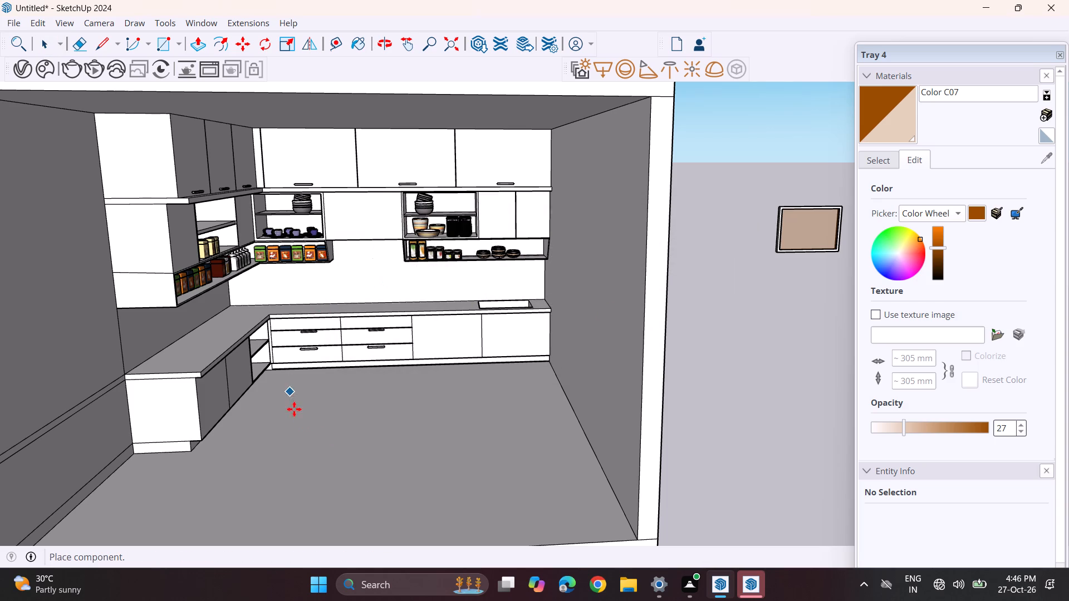
left_click(452, 430)
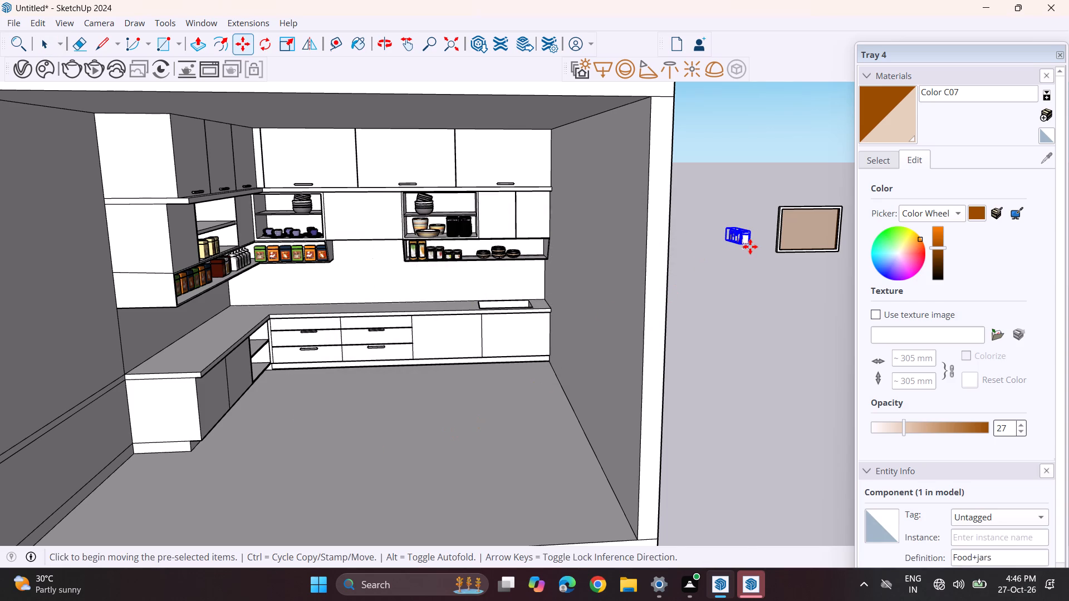
Move the imported Food+jars set onto the upper shelf of the side wall's open cabinet, above the cream tins.
left_click(750, 247)
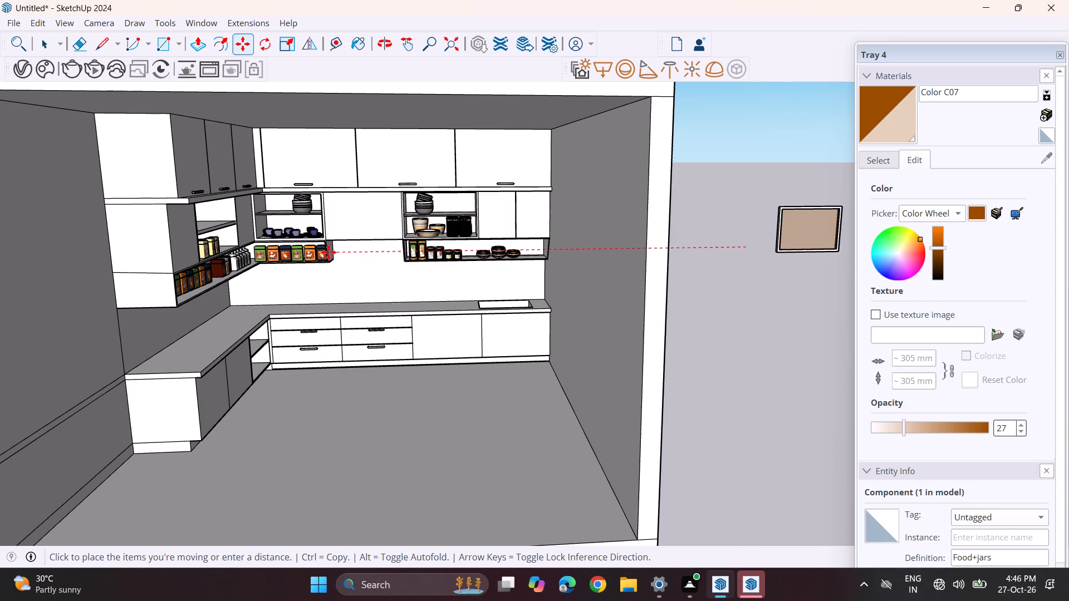
left_click(197, 229)
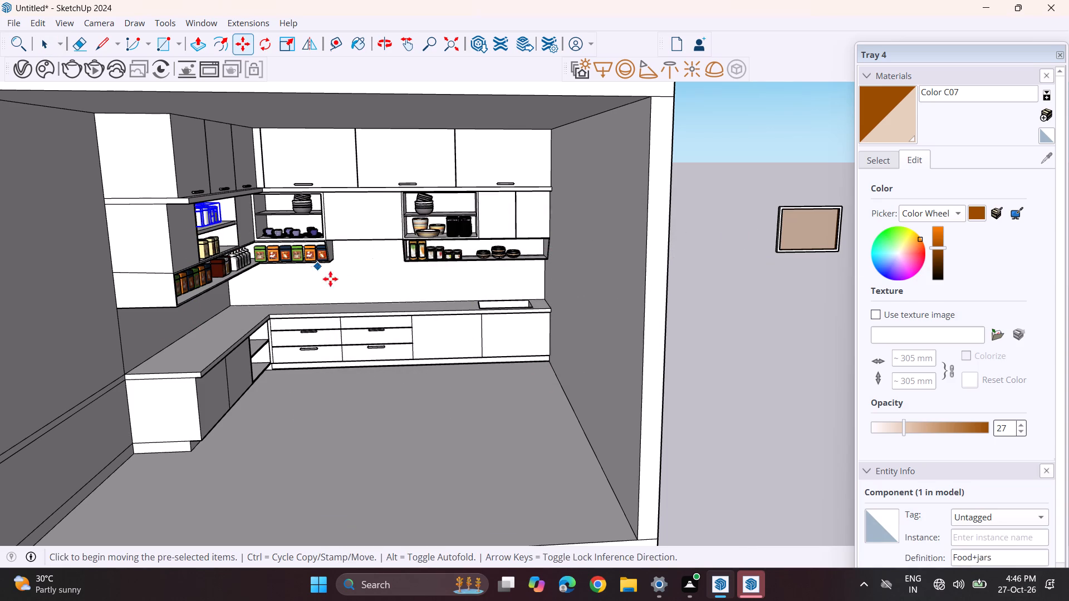
key("space")
left_click(695, 318)
Group the frame and tinted pane of the loose door panel standing in front of the room.
scroll(415, 303, "up", 1)
scroll(414, 308, "down", 8)
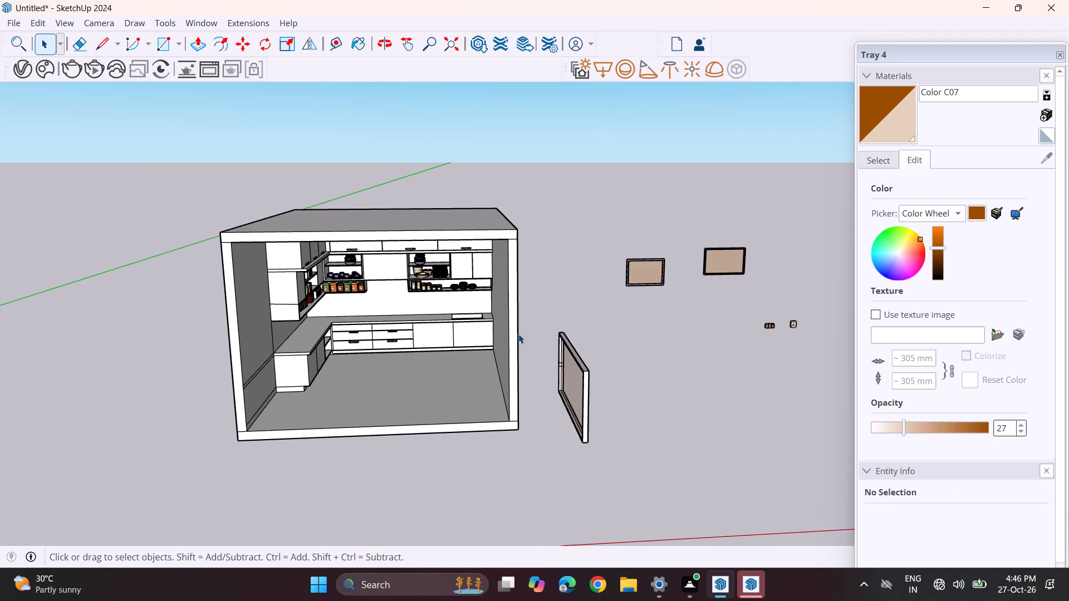
middle_click_drag(514, 334, 261, 352)
scroll(200, 359, "up", 1)
scroll(139, 366, "down", 3)
middle_click_drag(161, 388, 355, 381)
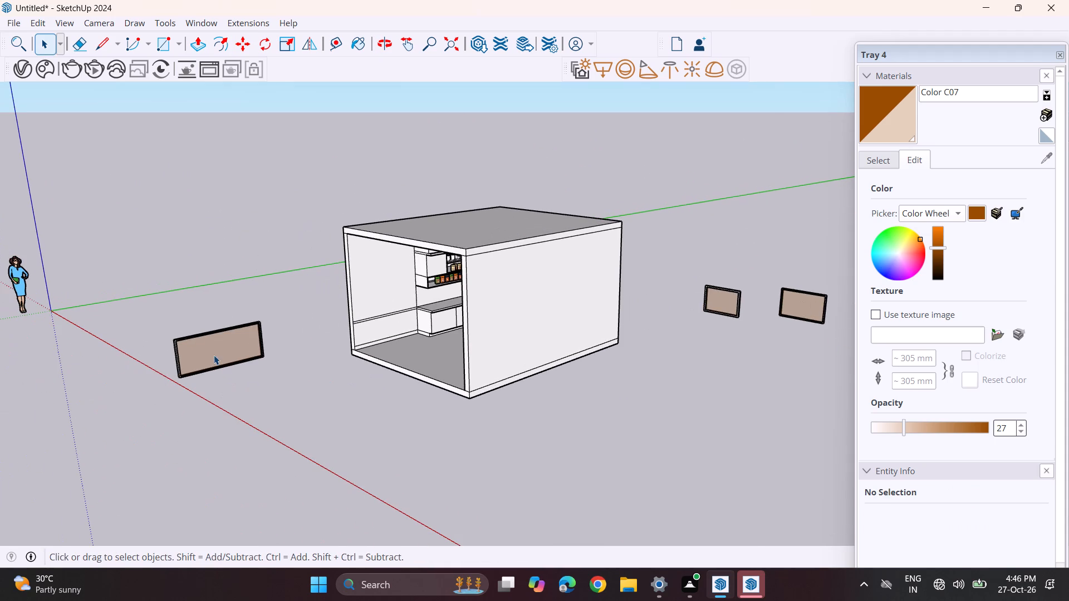
left_click(214, 355)
left_click_drag(134, 318, 349, 401)
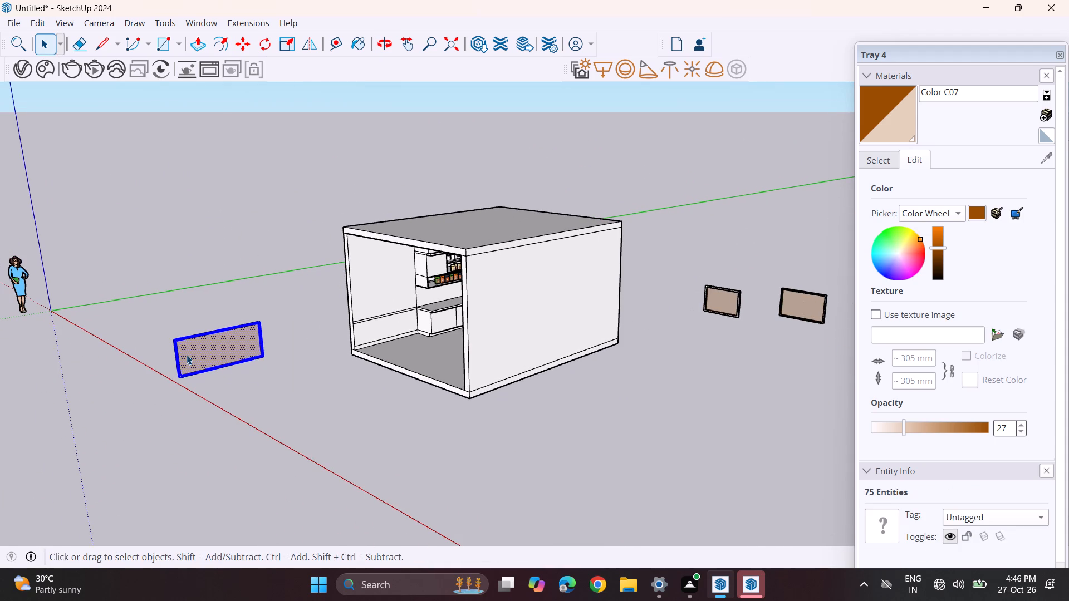
right_click(196, 348)
left_click(254, 191)
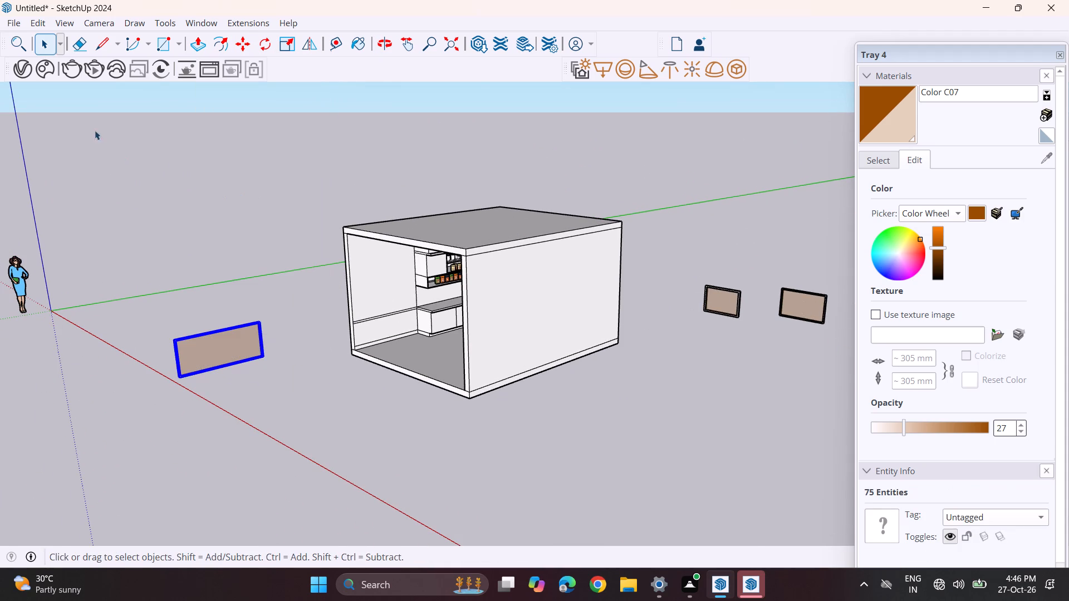
Move the grouped tinted door panel by its bottom corner into the kitchen, towards the side wall's open cabinet.
left_click(237, 45)
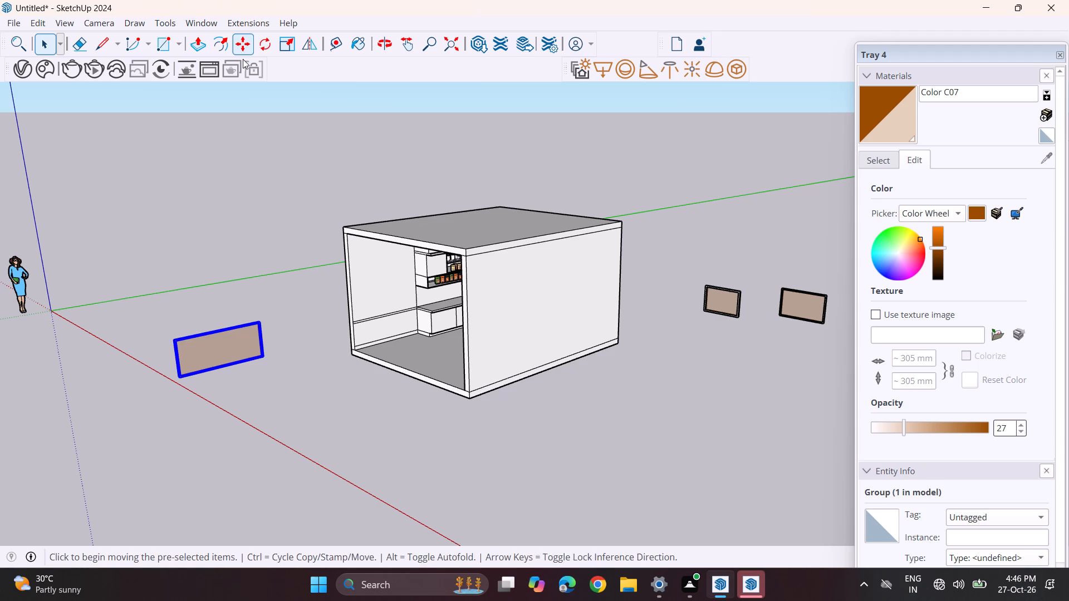
left_click(173, 380)
scroll(342, 307, "up", 11)
scroll(487, 269, "down", 1)
scroll(487, 269, "up", 15)
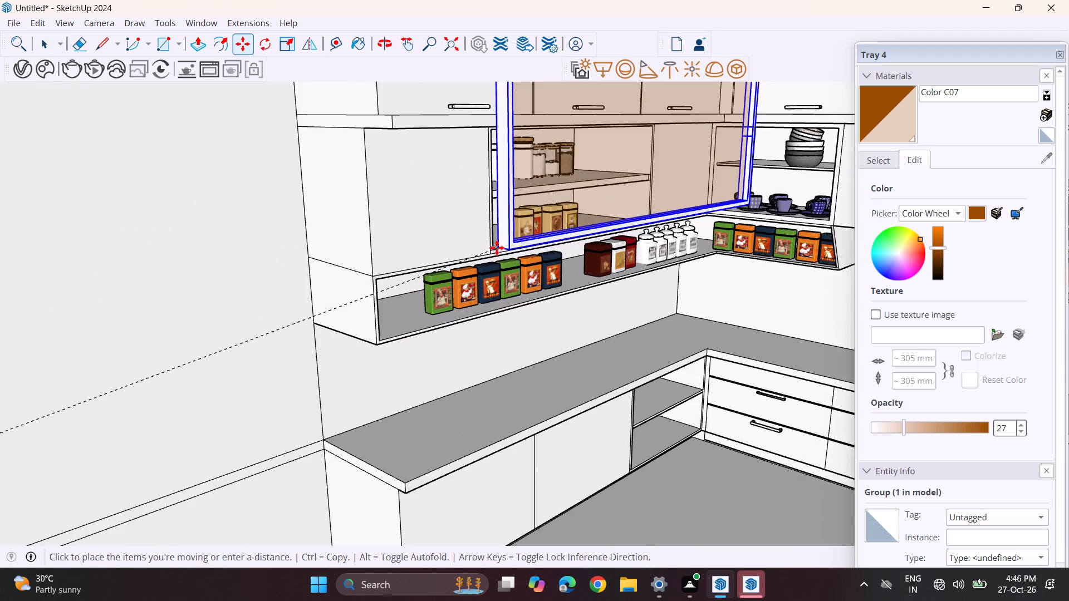
scroll(497, 248, "up", 5)
left_click(523, 256)
Move the floating tinted door panel so its bottom corner meets the bottom corner of the side wall's open cabinet.
middle_click_drag(526, 282, 590, 288)
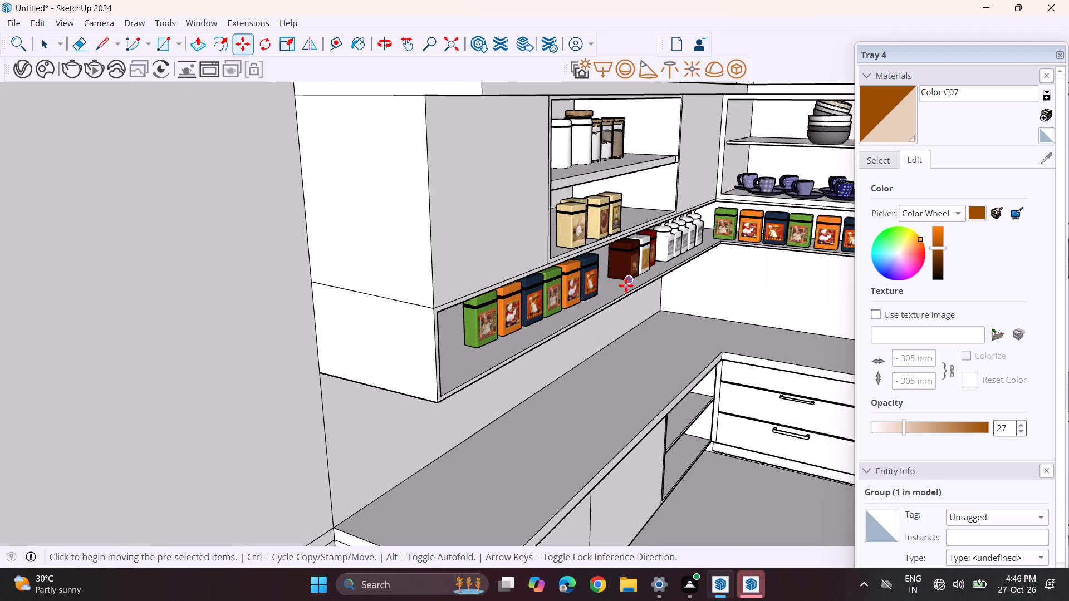
scroll(621, 289, "down", 4)
middle_click_drag(620, 289, 453, 316)
middle_click_drag(447, 328, 542, 319)
left_click(665, 311)
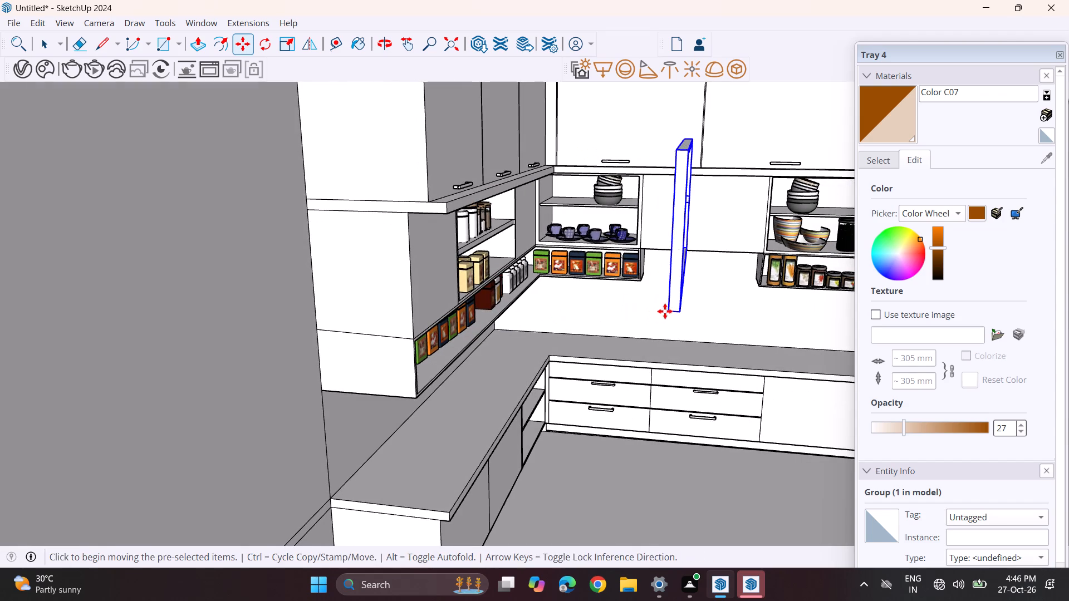
scroll(458, 306, "up", 8)
scroll(458, 306, "down", 1)
scroll(458, 306, "up", 9)
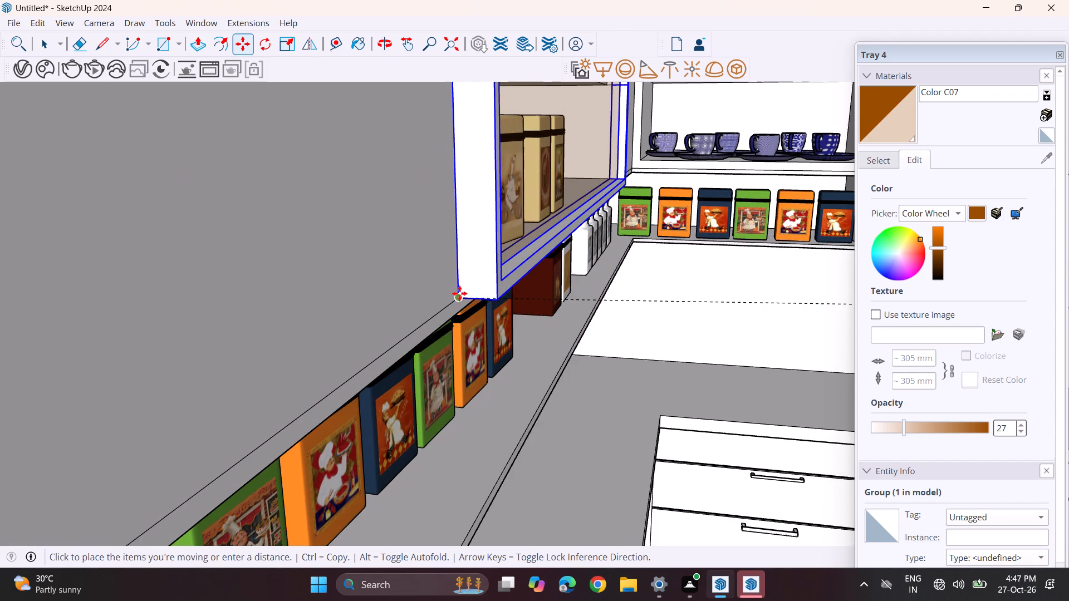
left_click(459, 293)
scroll(496, 285, "down", 15)
middle_click_drag(575, 293, 547, 293)
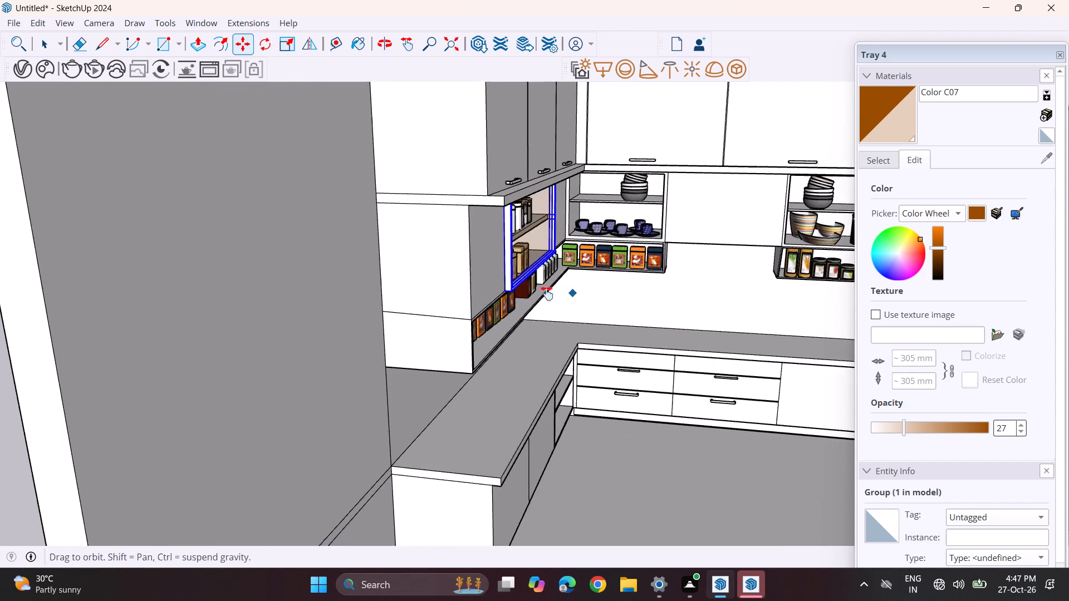
middle_click_drag(547, 293, 342, 317)
key("space")
left_click(400, 440)
Move the side wall's tinted door panel back by its bottom front corner so it sits flush in the open cabinet.
middle_click_drag(293, 450, 372, 412)
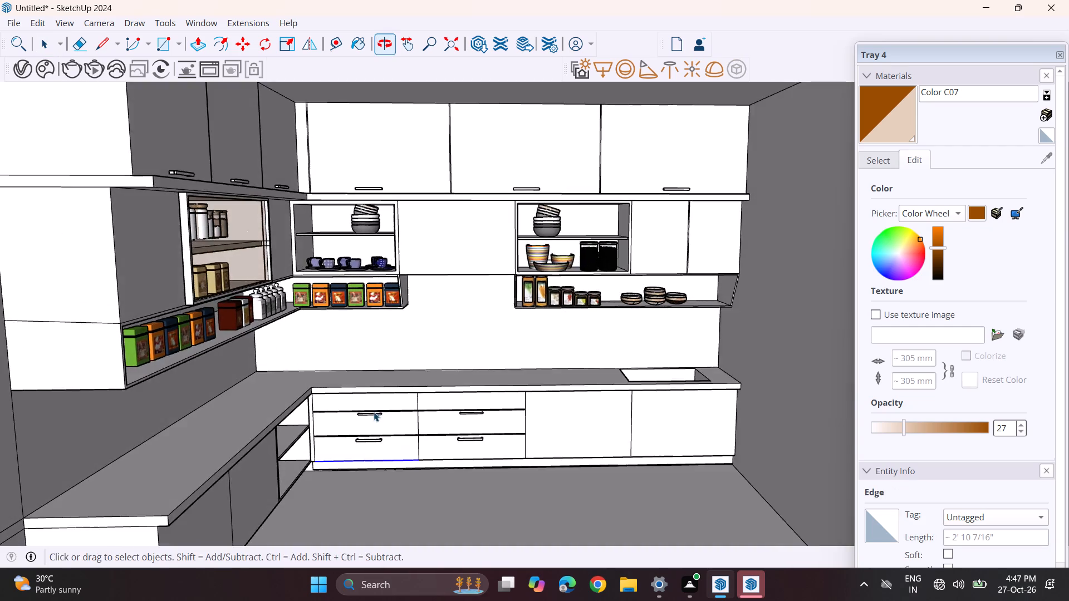
scroll(377, 408, "down", 5)
middle_click_drag(428, 403, 219, 414, "shift")
scroll(203, 412, "up", 1)
scroll(201, 412, "down", 5)
scroll(65, 406, "up", 13)
scroll(88, 388, "down", 1)
scroll(88, 388, "up", 5)
scroll(116, 389, "down", 1)
scroll(116, 389, "up", 10)
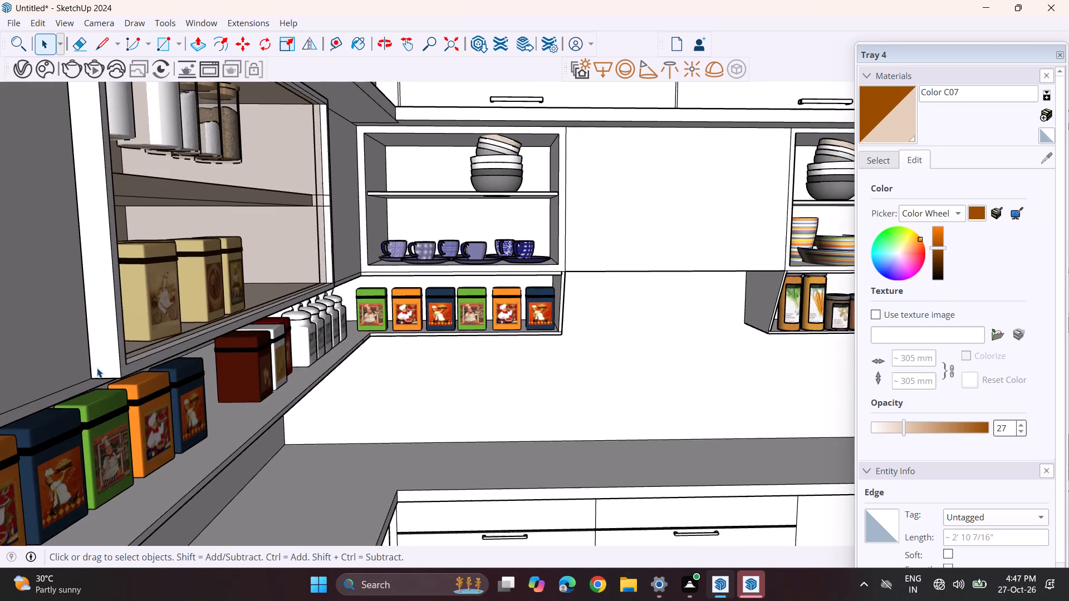
left_click(97, 367)
scroll(97, 367, "up", 6)
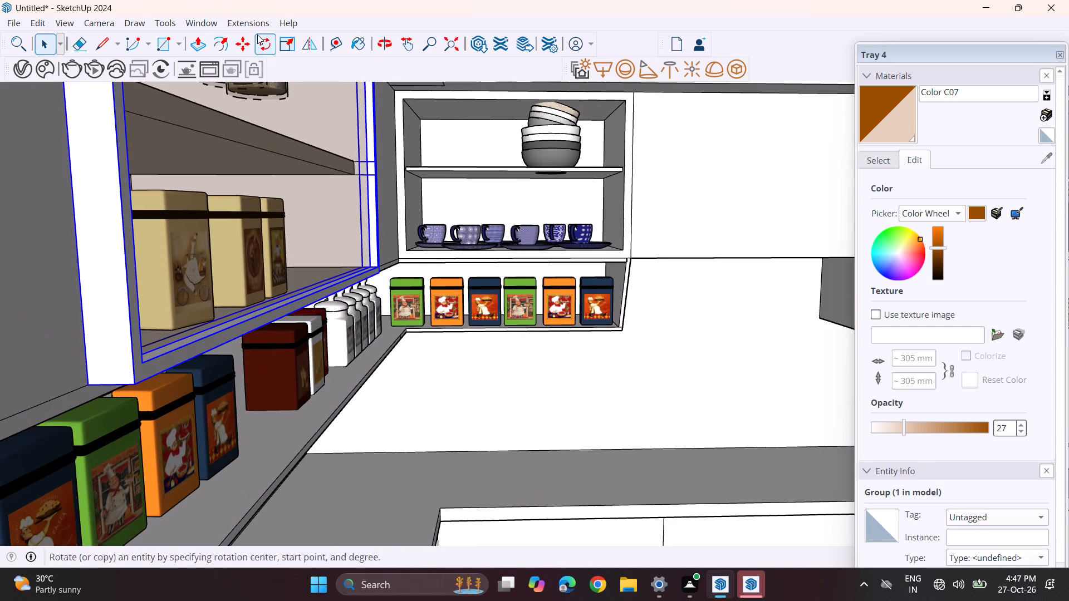
left_click(239, 41)
left_click(136, 388)
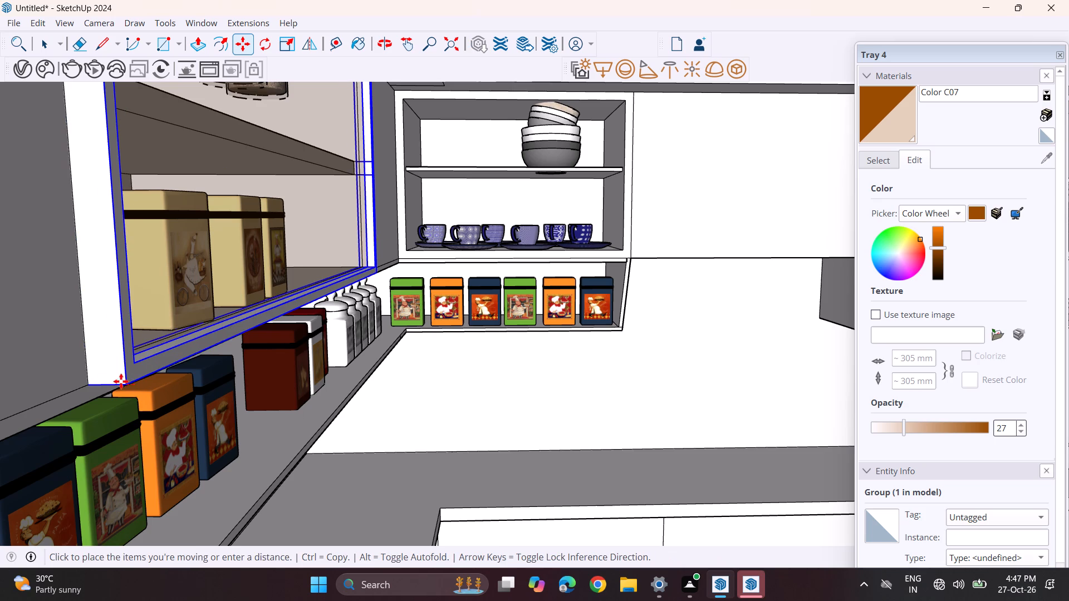
left_click(90, 380)
Move the three front cream tins on the side wall cabinet's lower shelf back, deeper behind the tinted door panel.
scroll(140, 378, "down", 4)
scroll(142, 387, "up", 2)
scroll(144, 388, "down", 2)
scroll(146, 396, "up", 2)
scroll(147, 397, "down", 1)
scroll(147, 398, "up", 1)
scroll(147, 398, "down", 15)
scroll(149, 398, "up", 1)
scroll(149, 398, "down", 1)
scroll(149, 398, "up", 1)
scroll(149, 398, "down", 2)
scroll(237, 337, "up", 4)
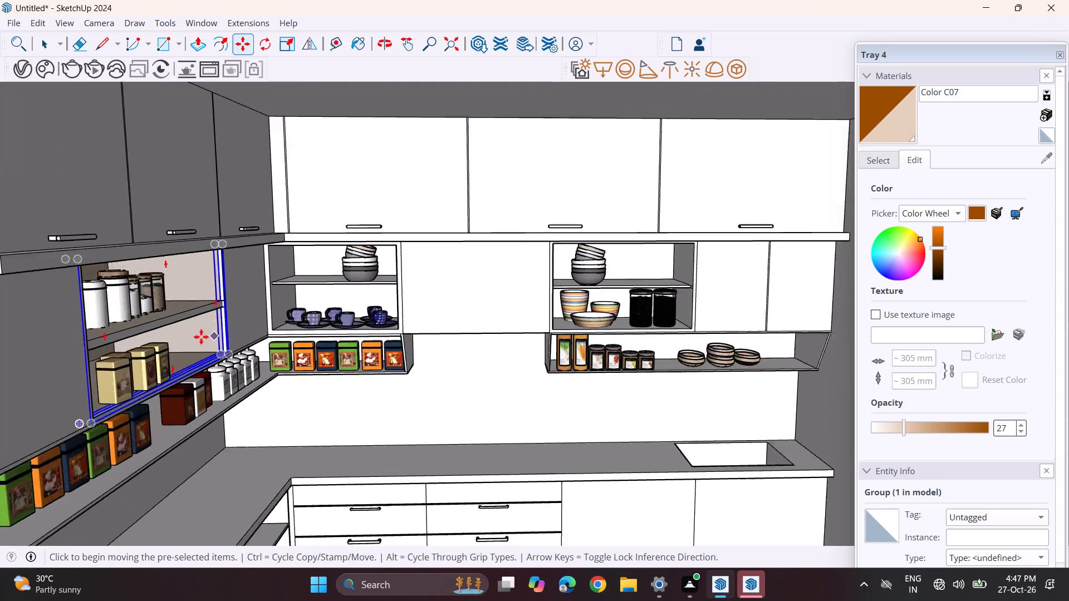
scroll(201, 337, "up", 7)
key("space")
left_click(141, 383)
scroll(141, 393, "down", 2)
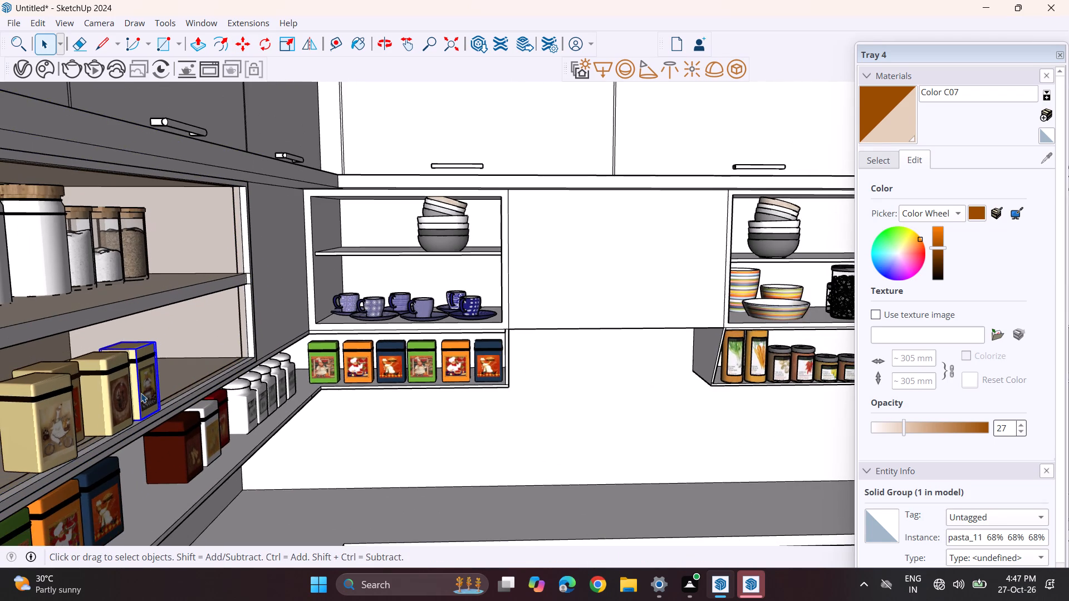
middle_click_drag(141, 393, 234, 383, "shift")
left_click(211, 386, "ctrl")
left_click(155, 418, "ctrl")
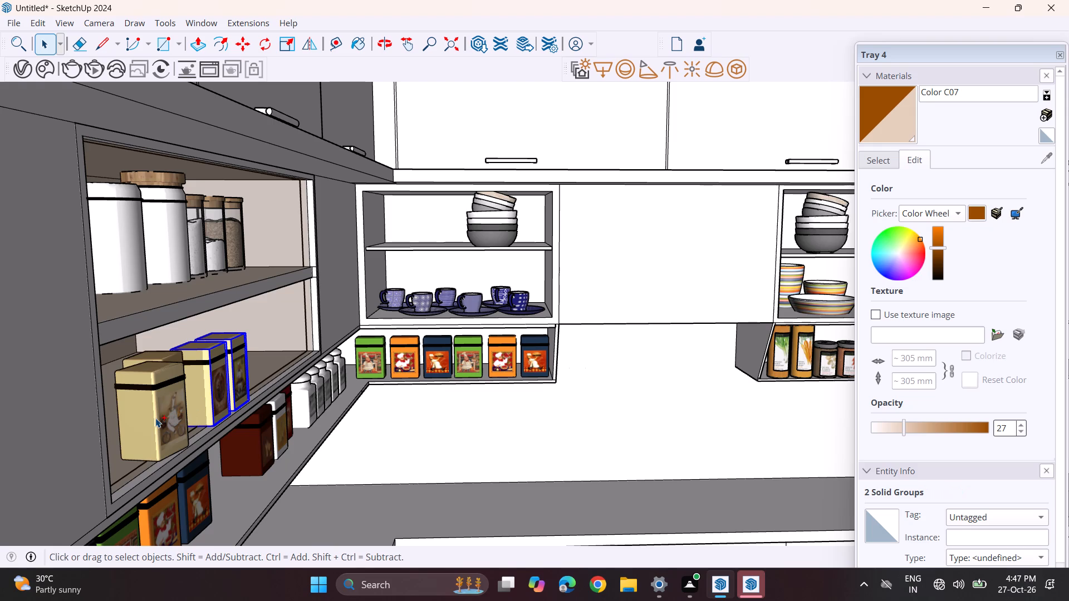
key("m")
left_click(256, 402)
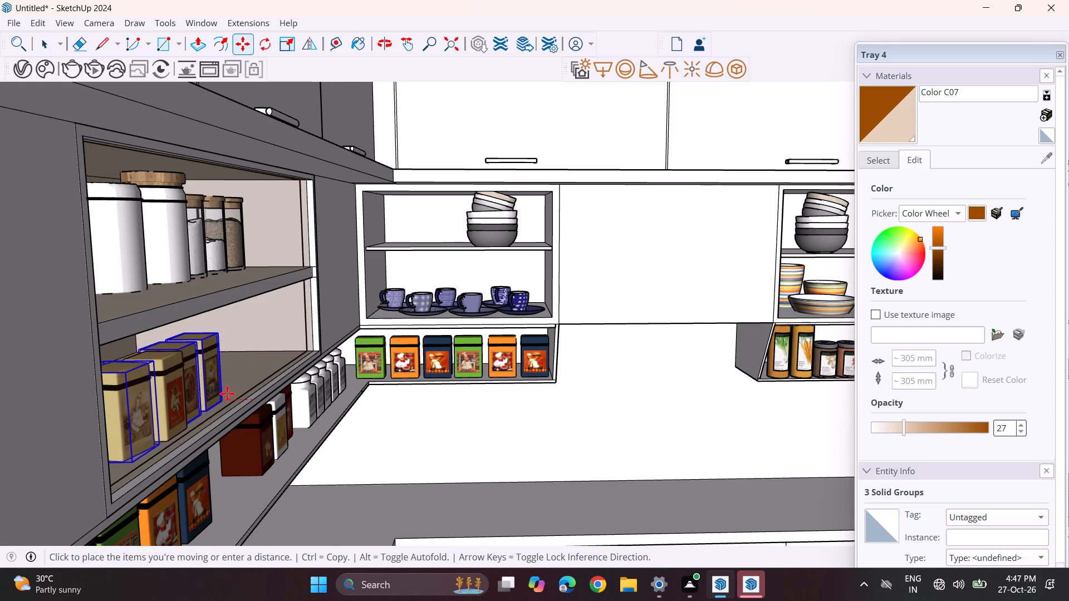
left_click(227, 393)
key("space")
left_click(420, 464)
Move the nearer loose tinted door panel by its bottom corner onto the back wall's open cabinet holding the blue cups.
scroll(391, 457, "down", 4)
scroll(384, 456, "up", 1)
scroll(384, 456, "down", 3)
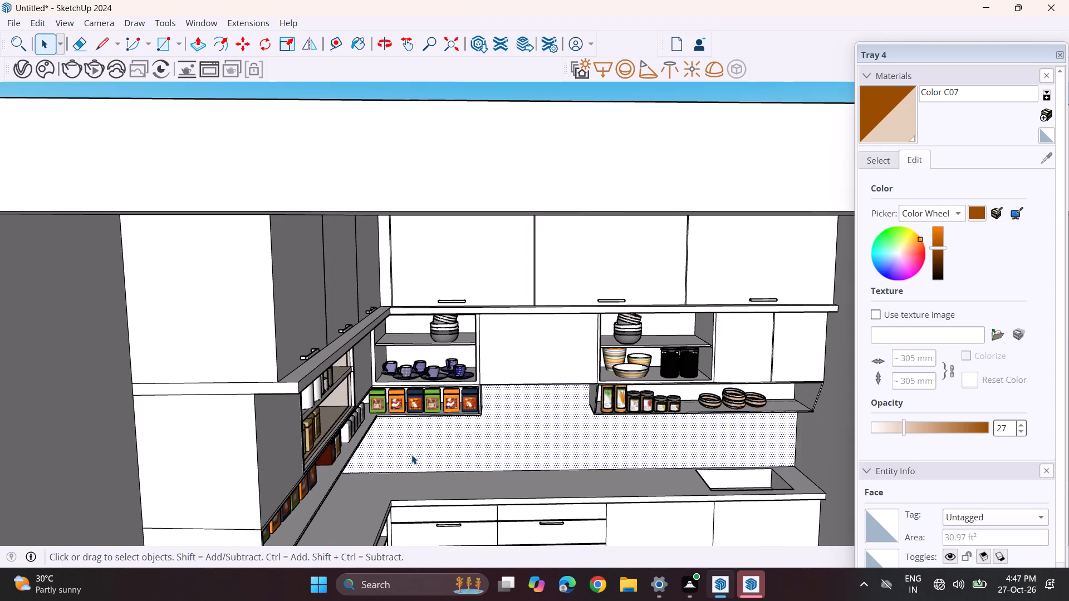
middle_click_drag(409, 454, 223, 449, "shift")
middle_click_drag(208, 439, 227, 413)
scroll(227, 413, "down", 3)
scroll(229, 422, "up", 1)
scroll(231, 426, "down", 2)
middle_click_drag(274, 438, 100, 446)
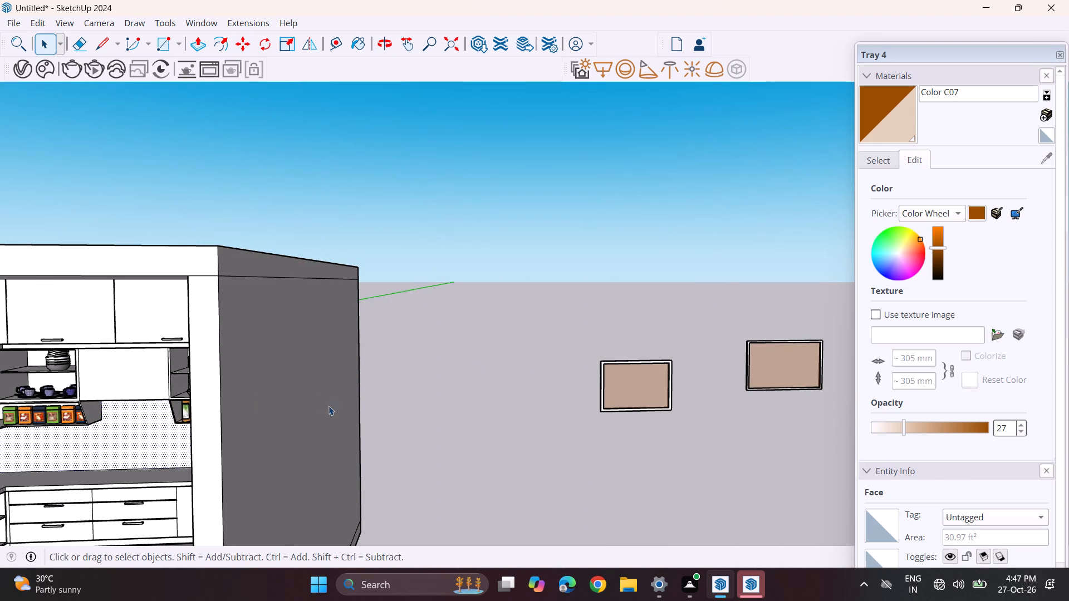
left_click_drag(581, 324, 663, 396)
left_click(654, 398)
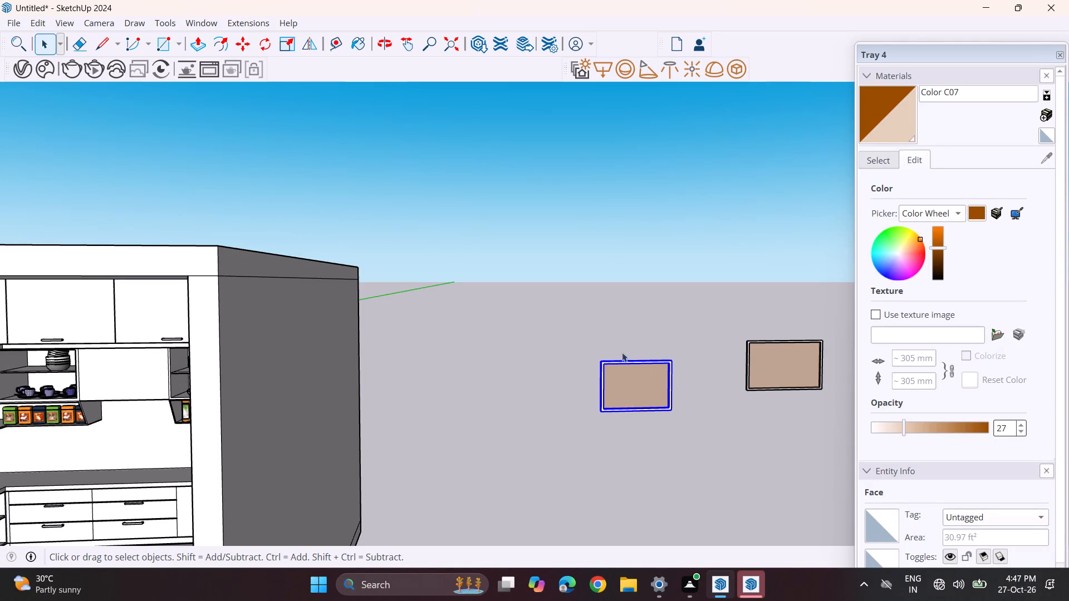
key("m")
left_click(681, 410)
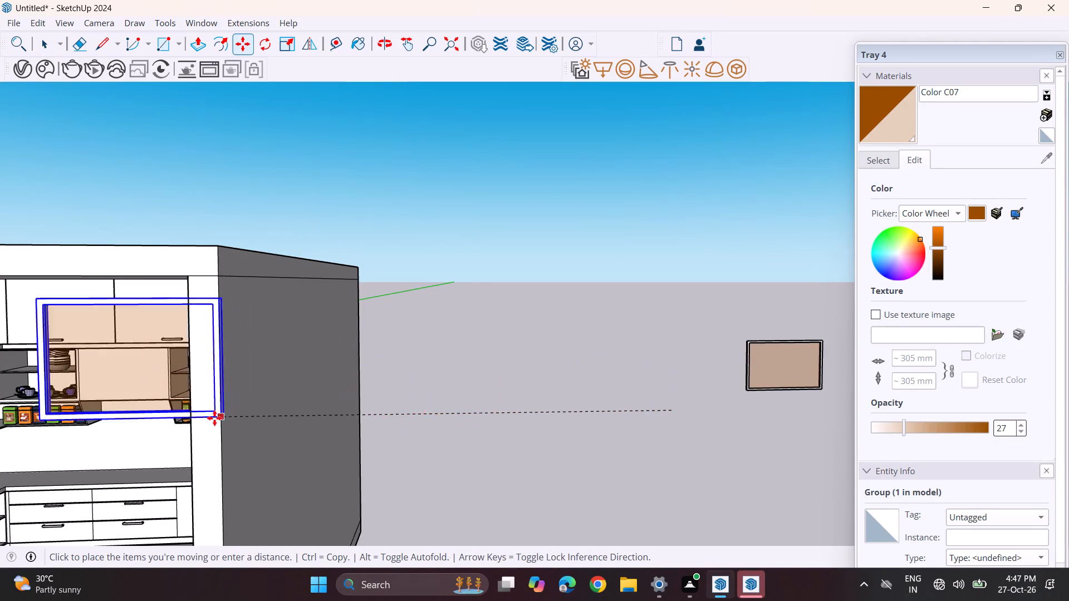
middle_click_drag(188, 420, 527, 416)
scroll(324, 411, "up", 4)
scroll(222, 386, "up", 5)
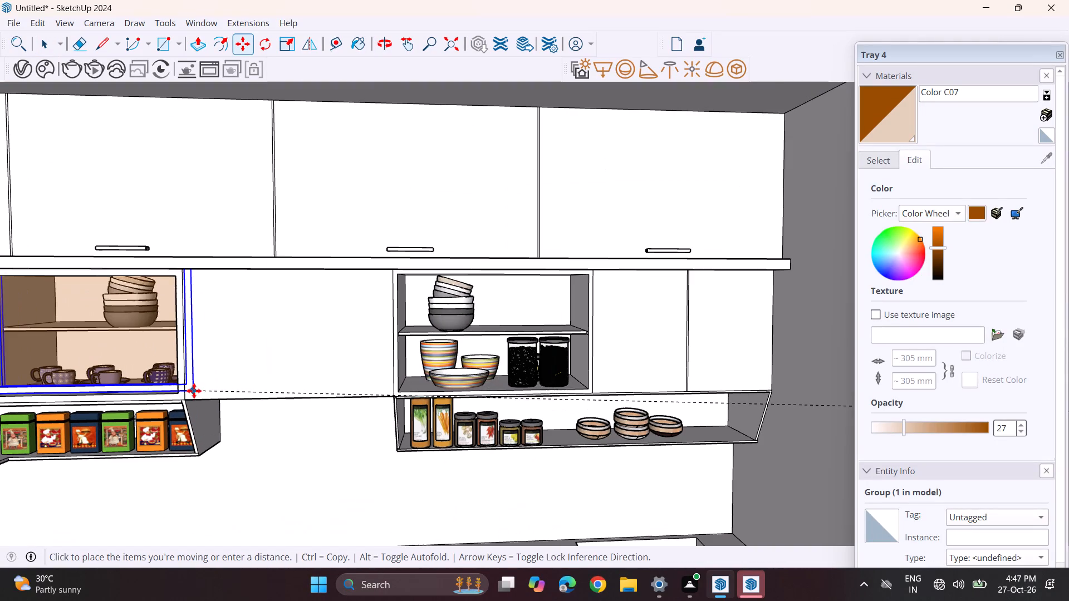
left_click(182, 400)
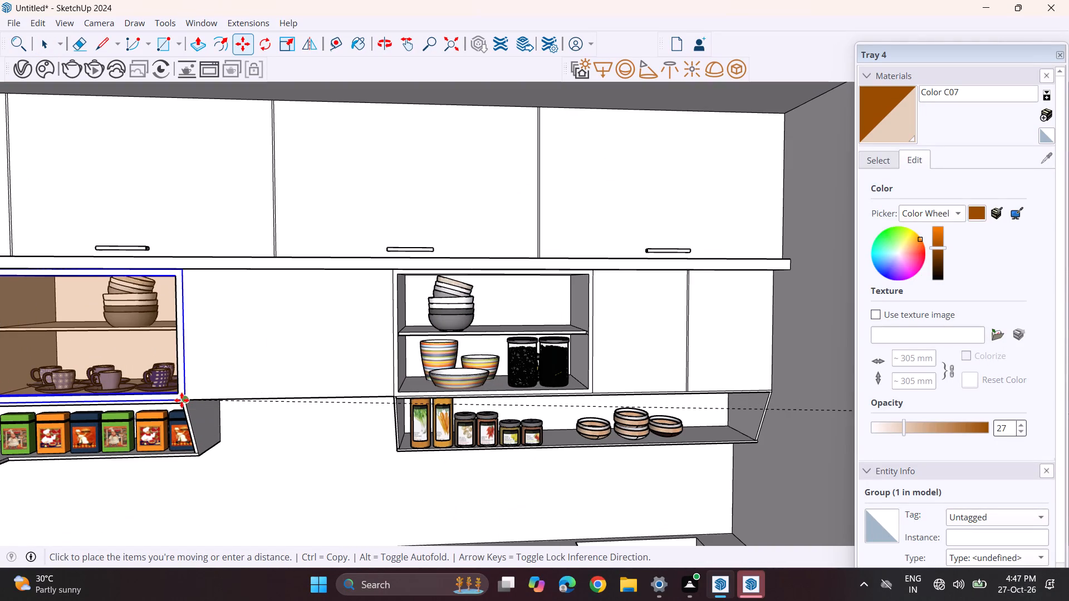
Group the frame and tinted pane of the remaining loose door panel outside the room.
scroll(214, 397, "down", 16)
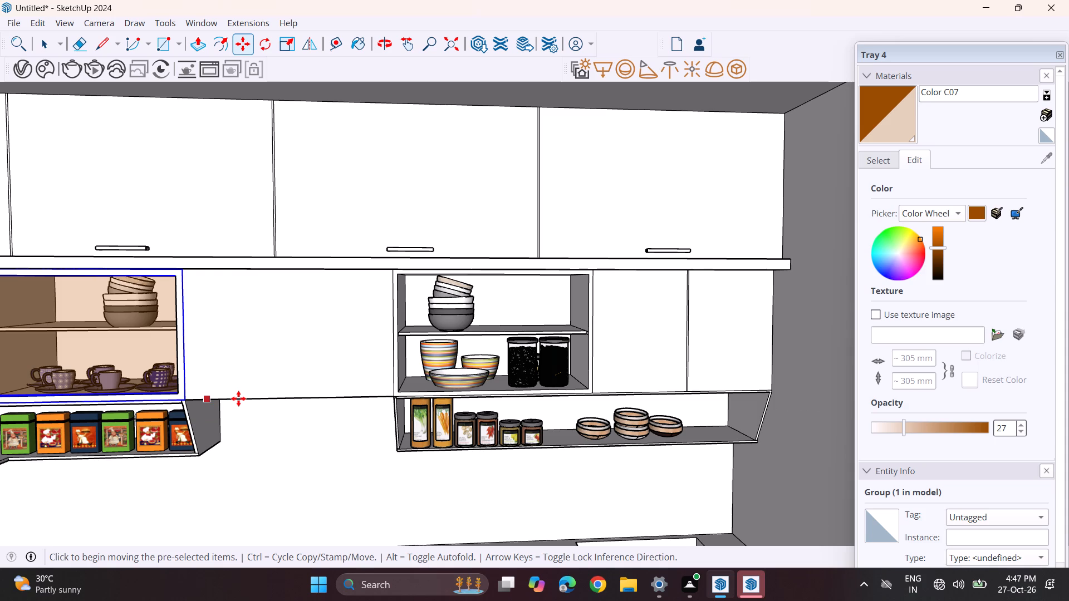
scroll(242, 398, "down", 15)
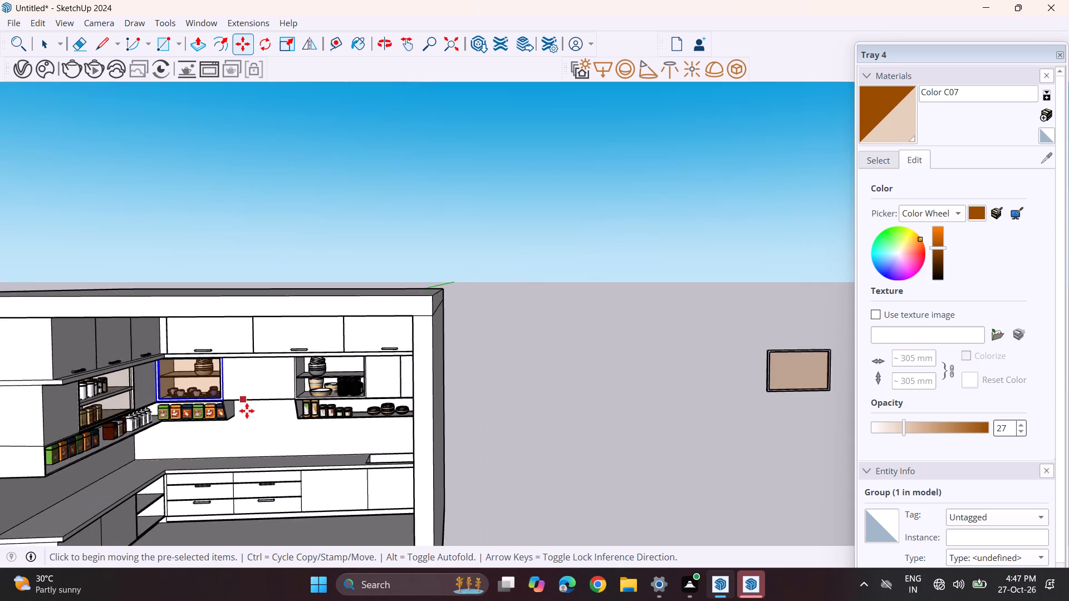
scroll(247, 411, "down", 2)
middle_click_drag(264, 426, 210, 425)
key("space")
left_click(502, 415)
left_click(607, 387)
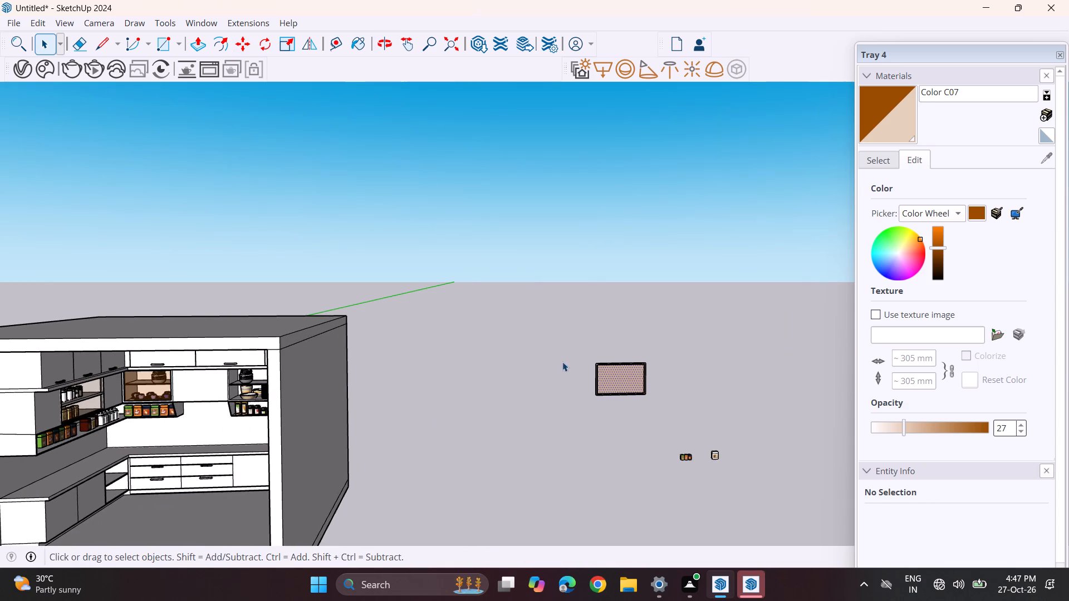
left_click_drag(539, 323, 689, 404)
right_click(634, 383)
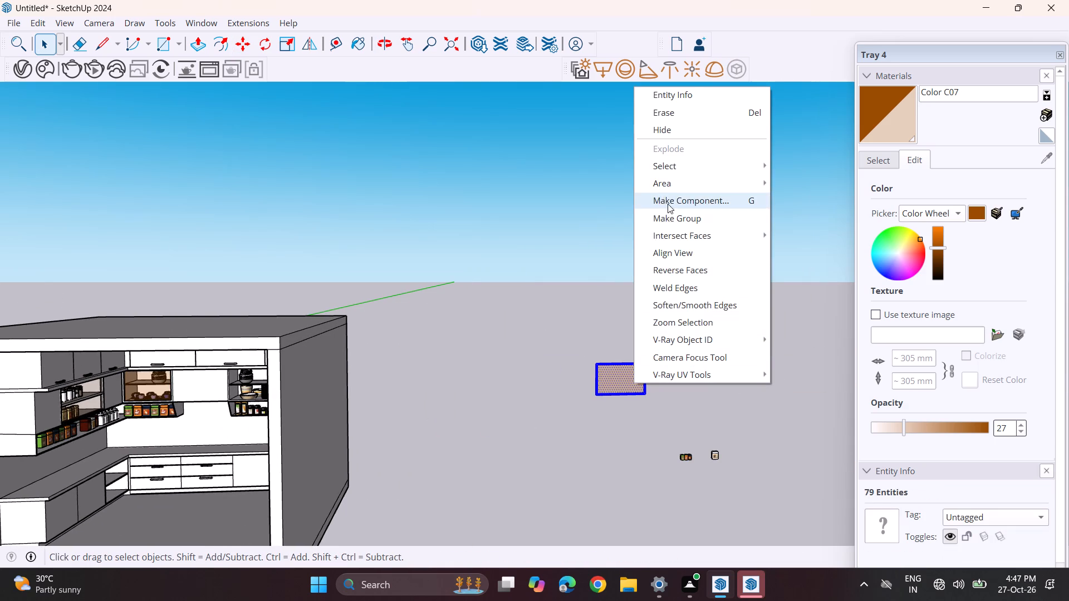
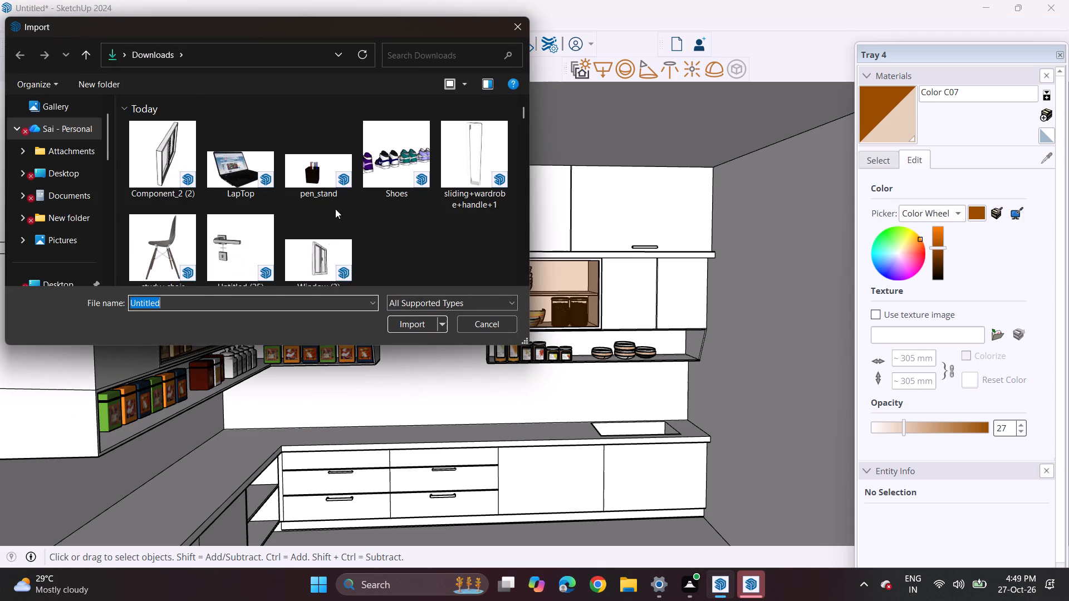
Import the Component_12 sink model from the Downloads folder and place it on the back countertop by the sink cutout.
scroll(339, 214, "down", 10)
scroll(343, 225, "up", 1)
scroll(343, 225, "down", 2)
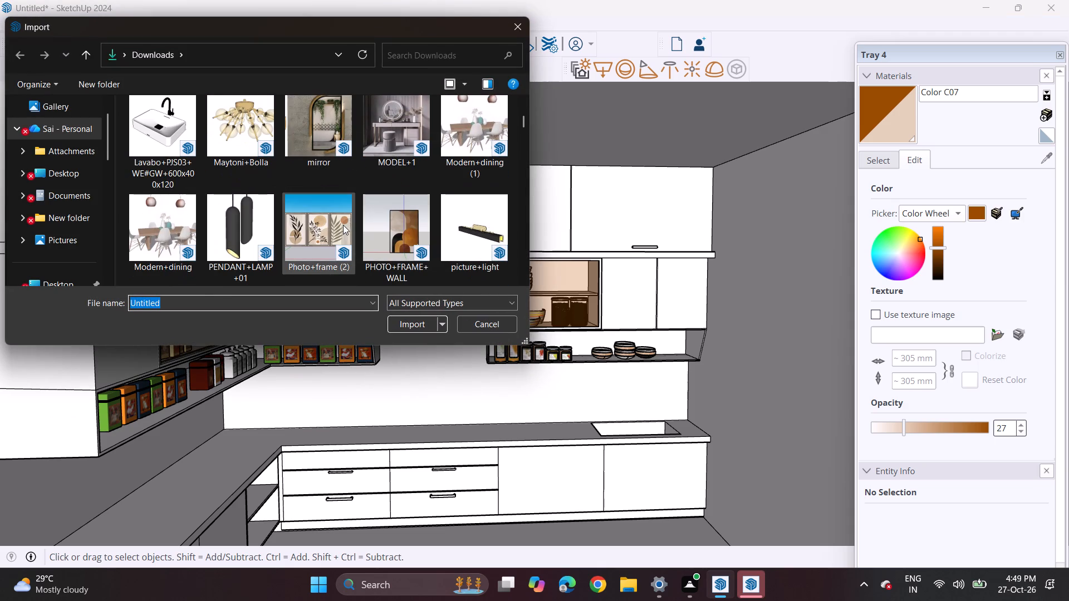
scroll(343, 225, "down", 6)
scroll(353, 225, "up", 1)
scroll(353, 225, "down", 2)
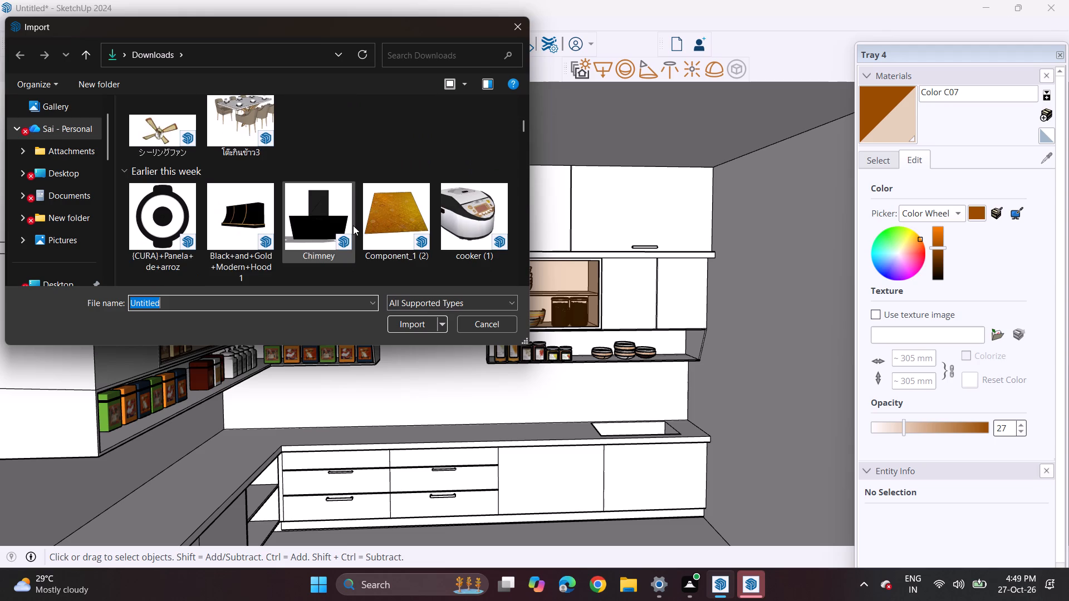
scroll(353, 225, "down", 1)
scroll(353, 225, "up", 1)
scroll(353, 225, "down", 10)
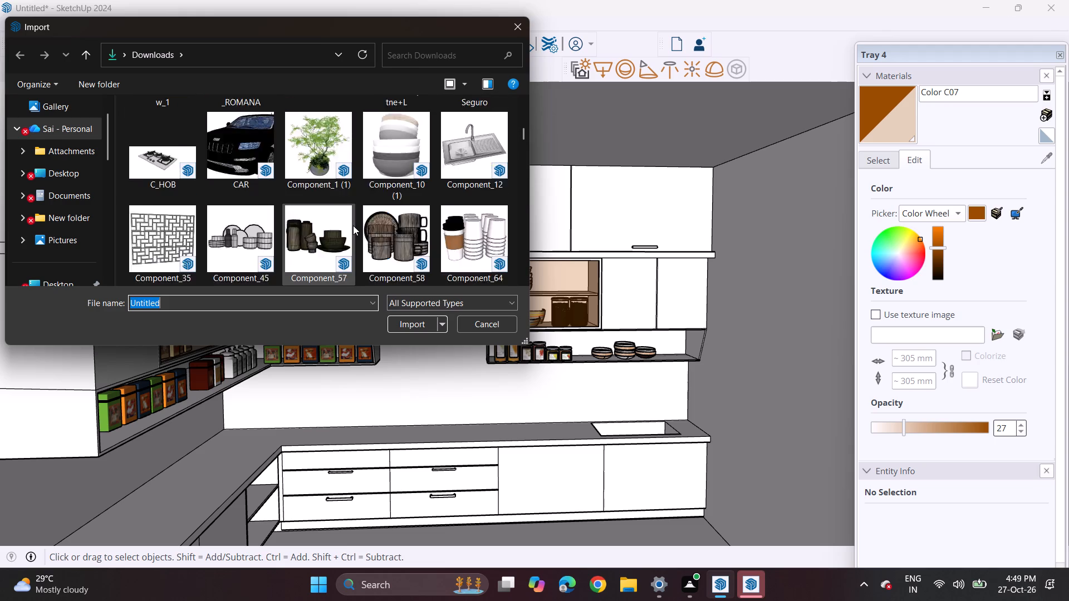
scroll(353, 225, "up", 1)
left_click(479, 231)
left_click(420, 327)
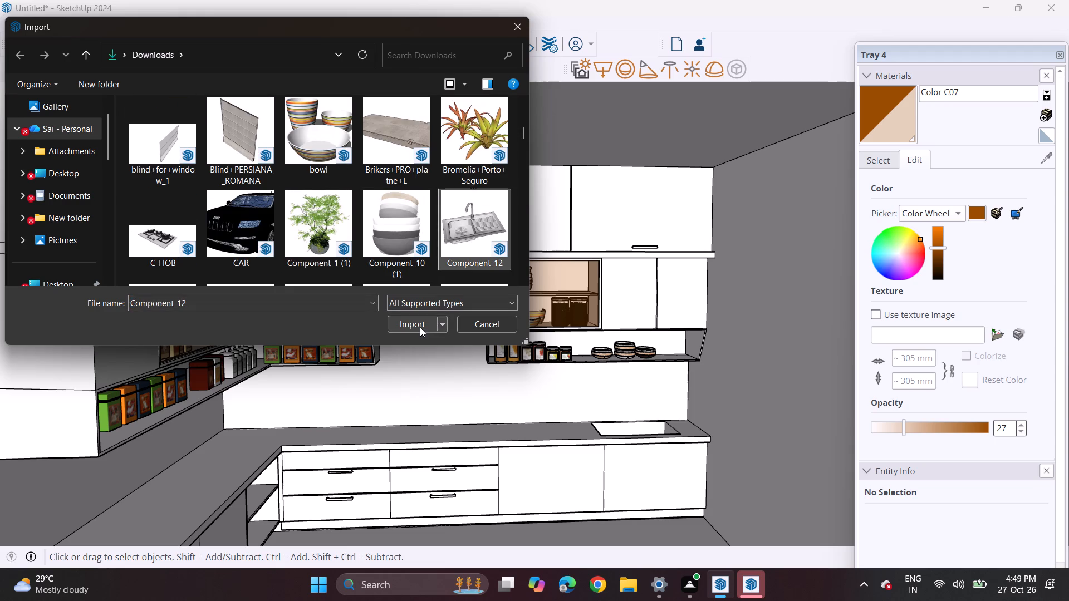
left_click(607, 457)
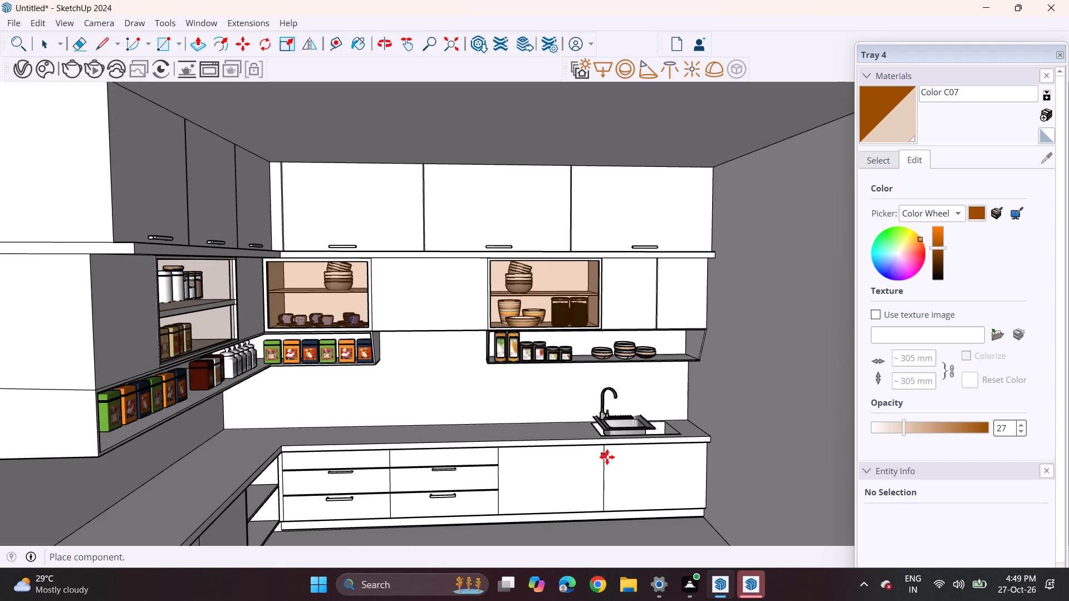
Rotate the imported sink a quarter turn about the vertical axis so its long side follows the back countertop.
middle_click_drag(553, 434, 577, 457)
scroll(577, 457, "down", 2)
scroll(577, 457, "up", 1)
scroll(577, 457, "down", 1)
middle_click_drag(583, 452, 442, 358)
scroll(418, 346, "up", 1, "shift")
middle_click_drag(418, 345, 483, 388)
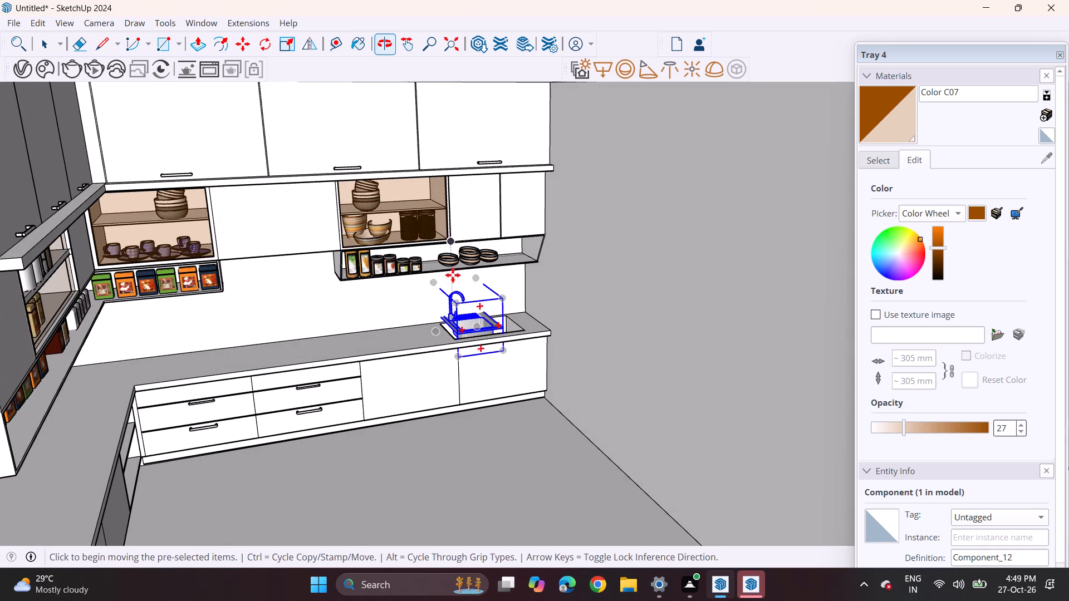
left_click(255, 46)
middle_click_drag(385, 339, 411, 374)
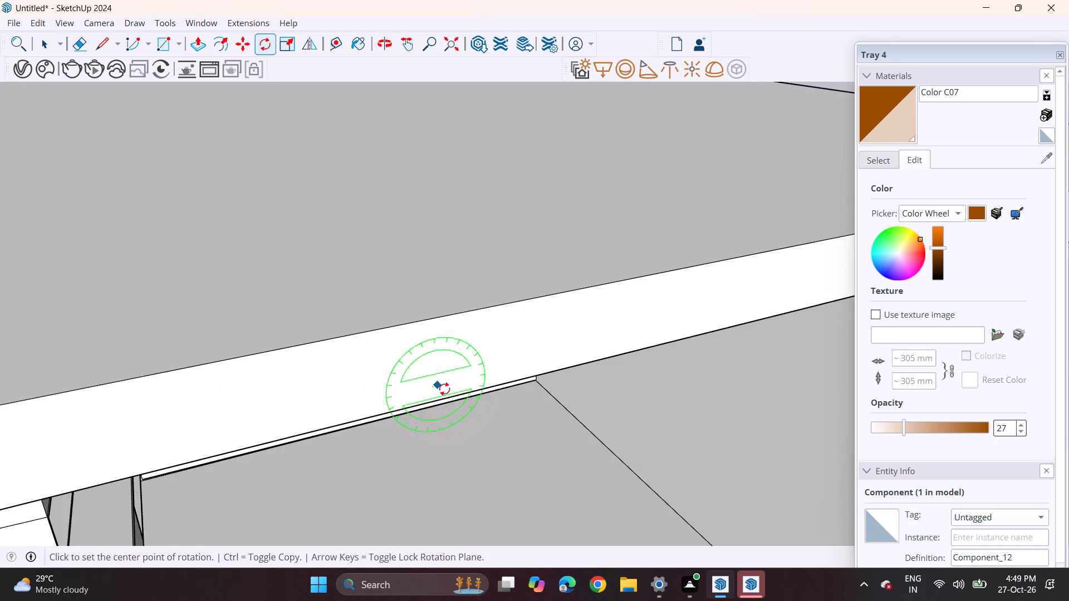
middle_click_drag(475, 420, 441, 278, "shift")
left_click(425, 328)
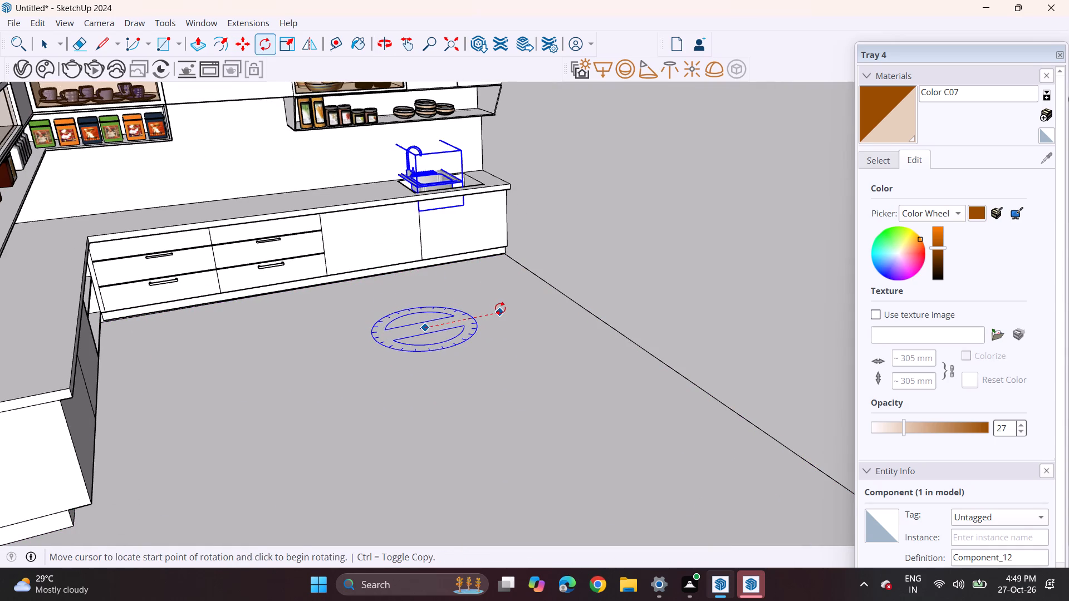
left_click(502, 308)
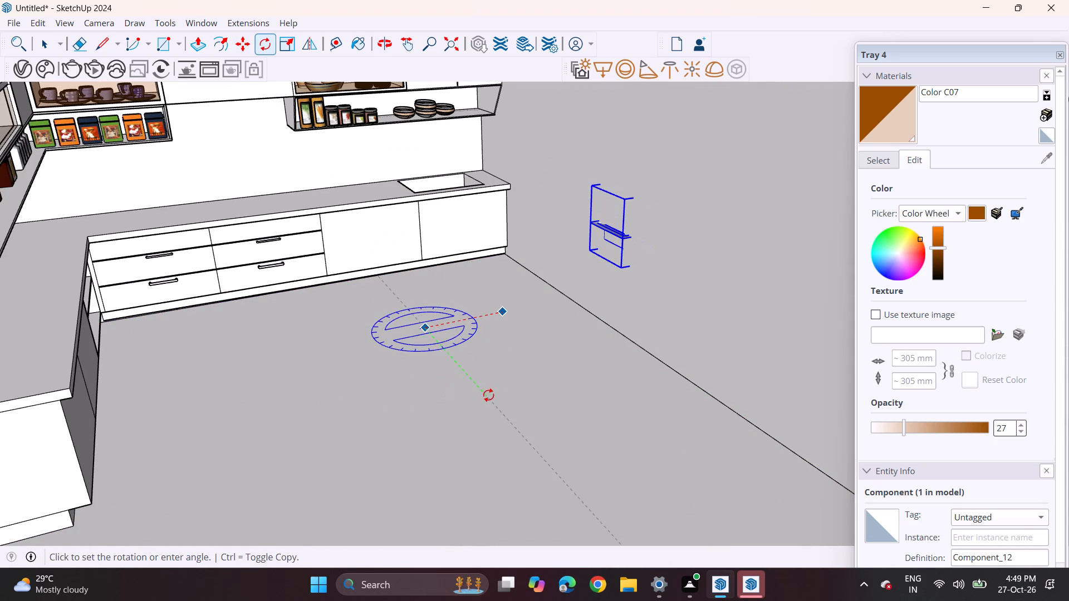
left_click(488, 395)
Move the rotated sink by its bottom corner back onto the back countertop, over the sink cutout.
left_click(242, 42)
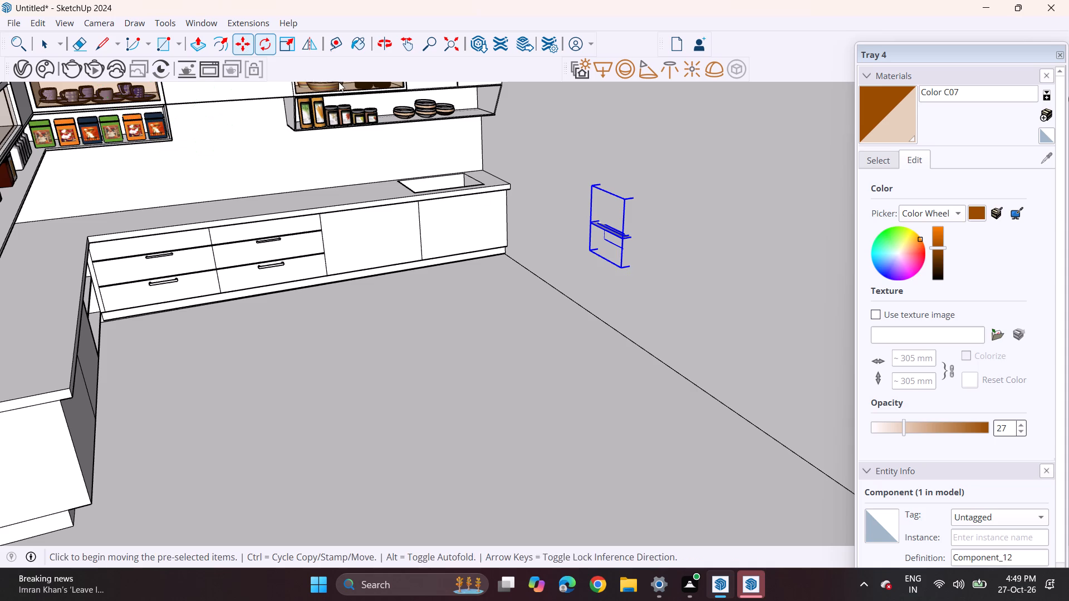
left_click(619, 271)
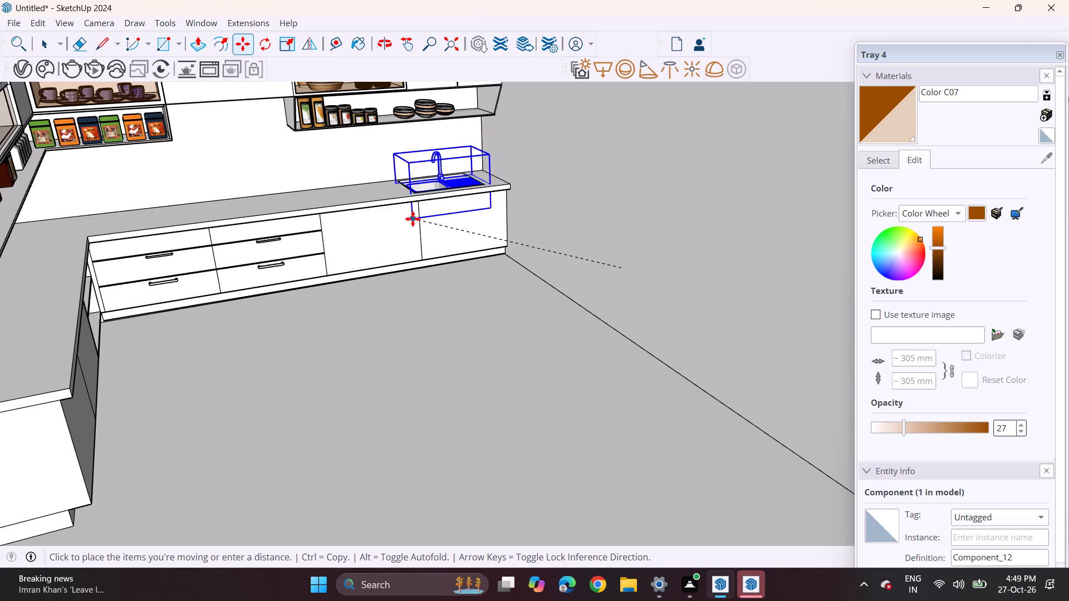
left_click(409, 217)
key("space")
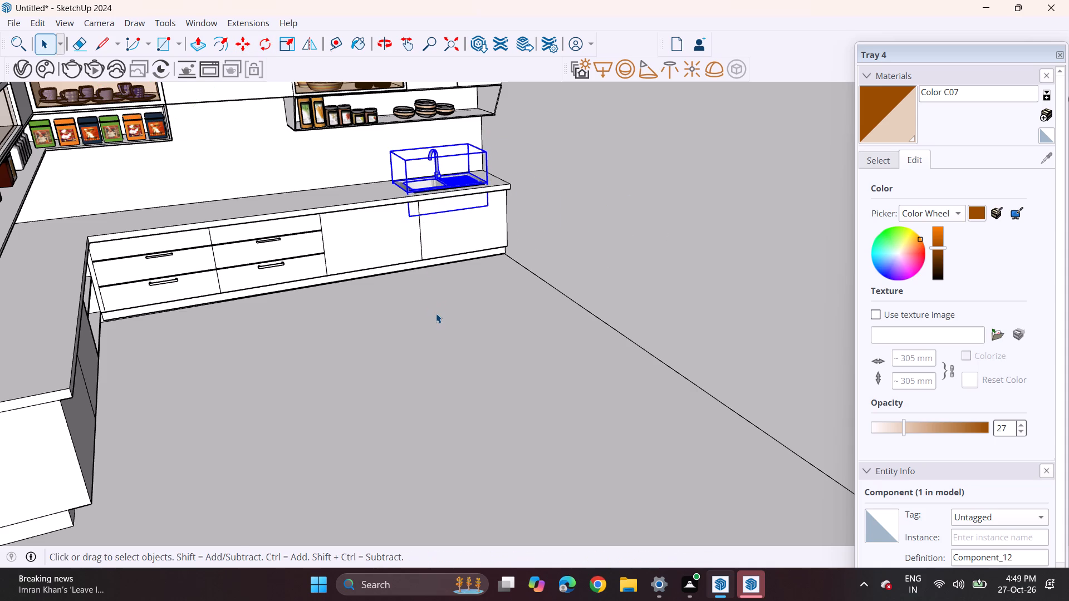
left_click(436, 313)
Scale the sink deeper towards the countertop's front edge and towards the back wall to cover the cutout.
scroll(445, 125, "up", 15)
middle_click_drag(420, 236, 479, 278)
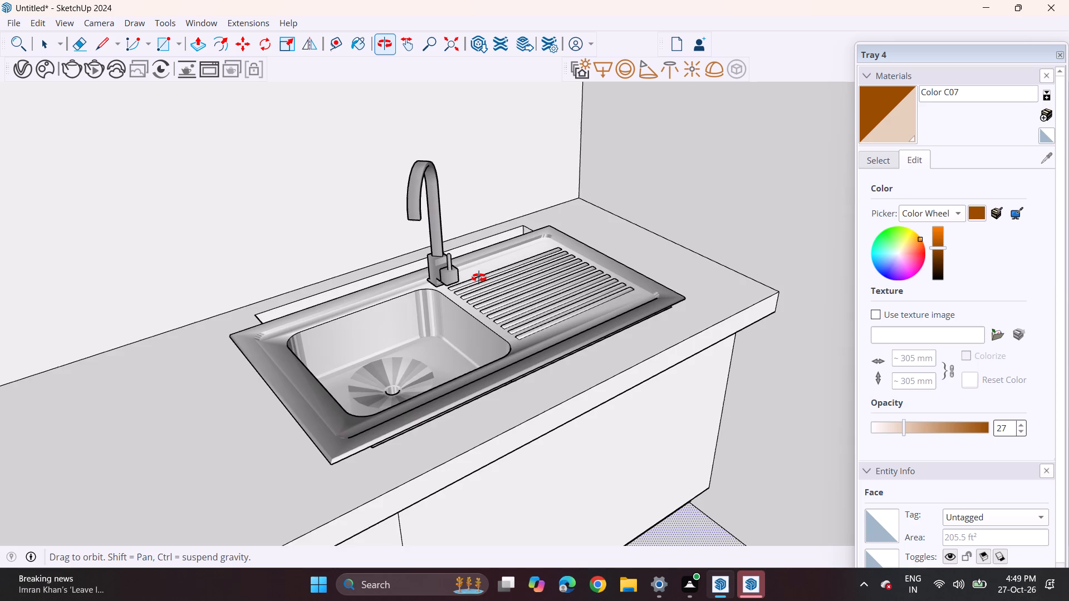
middle_click_drag(479, 278, 488, 298)
left_click(474, 337)
left_click(285, 44)
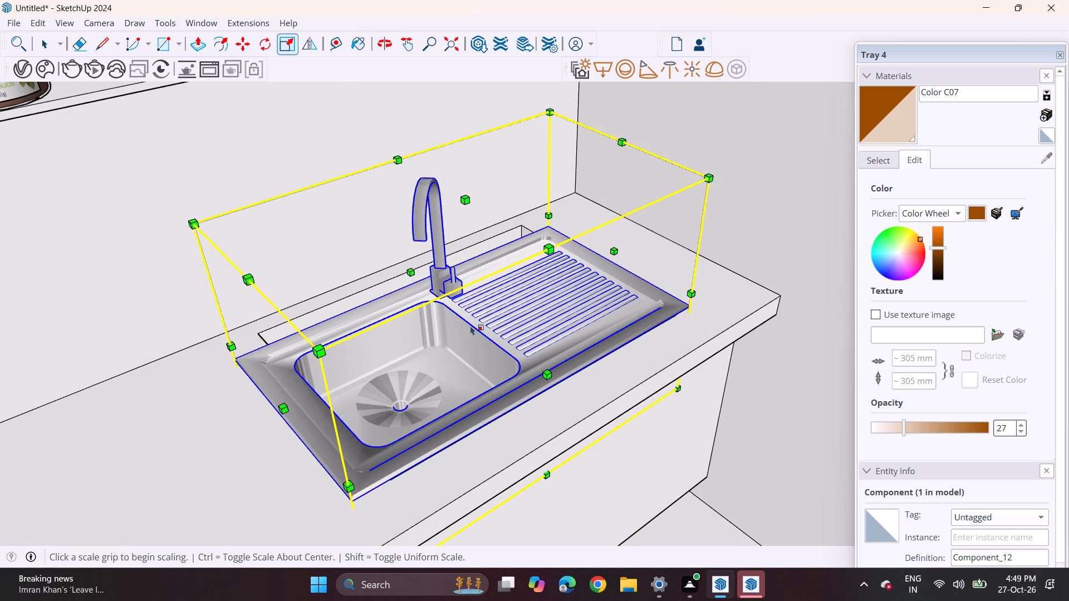
left_click(546, 372)
left_click(561, 382)
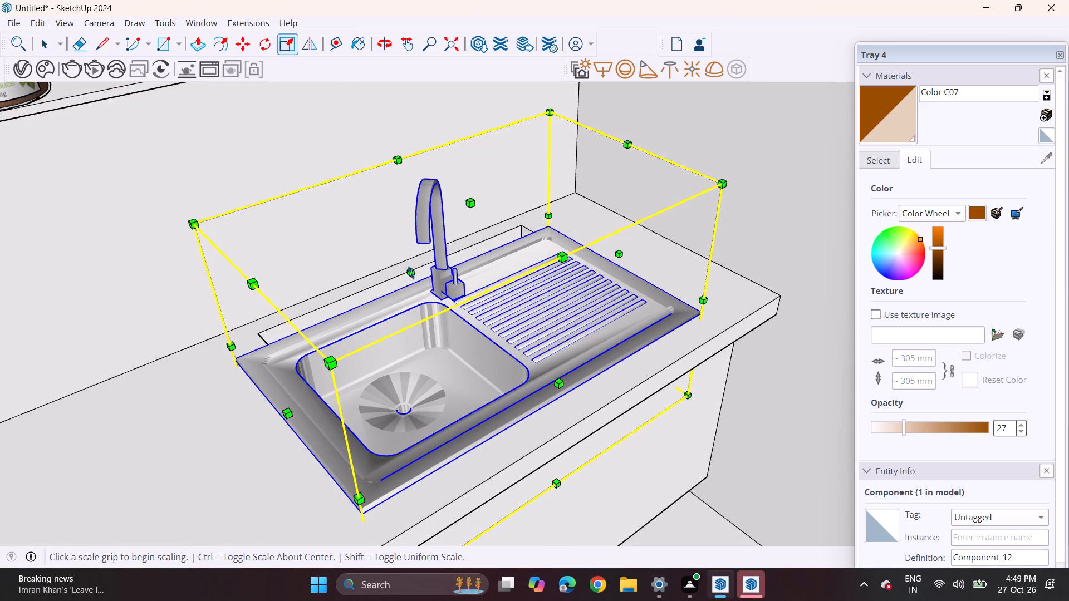
left_click(408, 270)
left_click(398, 263)
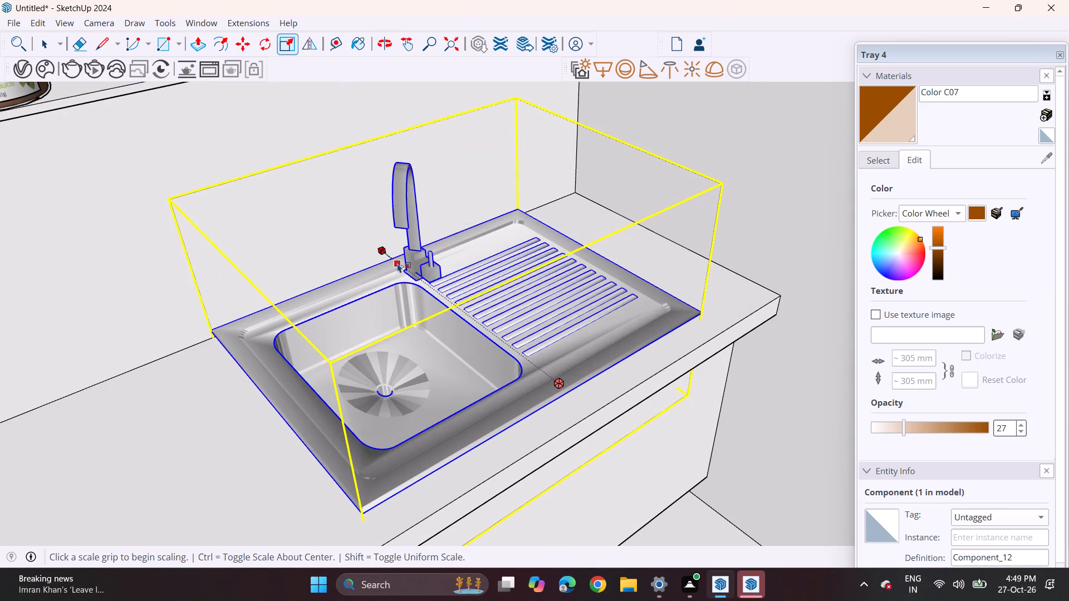
middle_click_drag(463, 306, 334, 209)
scroll(322, 201, "up", 2)
scroll(301, 185, "down", 6)
key("space")
left_click(457, 436)
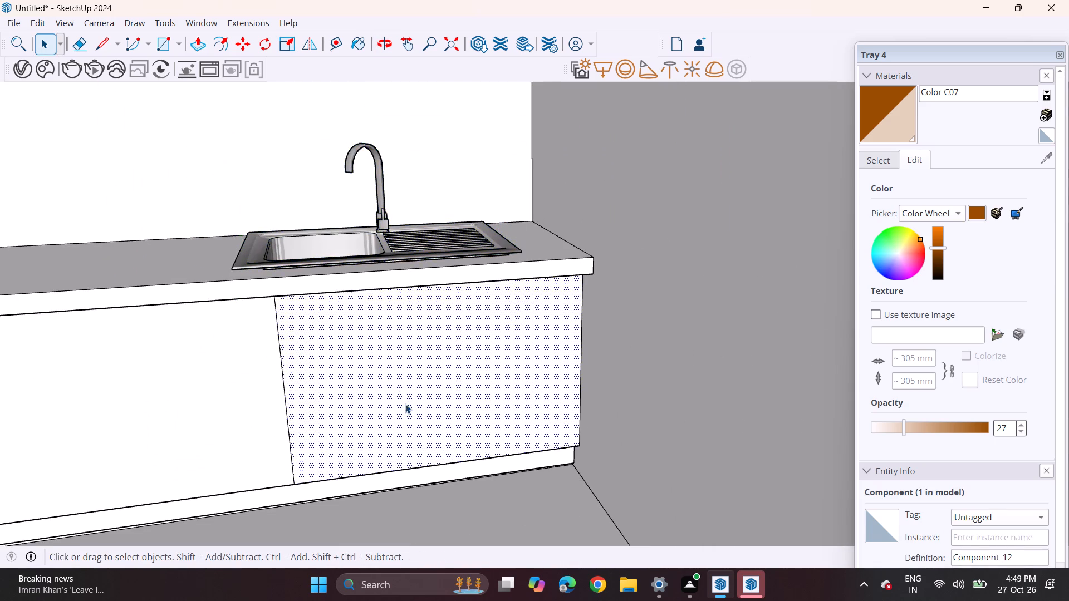
Move the sink slightly down by its front corner so that it sits into the countertop cutout.
scroll(405, 404, "down", 1)
scroll(405, 404, "up", 1)
scroll(403, 403, "down", 3)
middle_click_drag(351, 388, 460, 389)
middle_click_drag(382, 362, 308, 344)
scroll(256, 344, "down", 2)
scroll(274, 351, "up", 2)
scroll(295, 353, "down", 2)
middle_click_drag(310, 352, 458, 368, "shift")
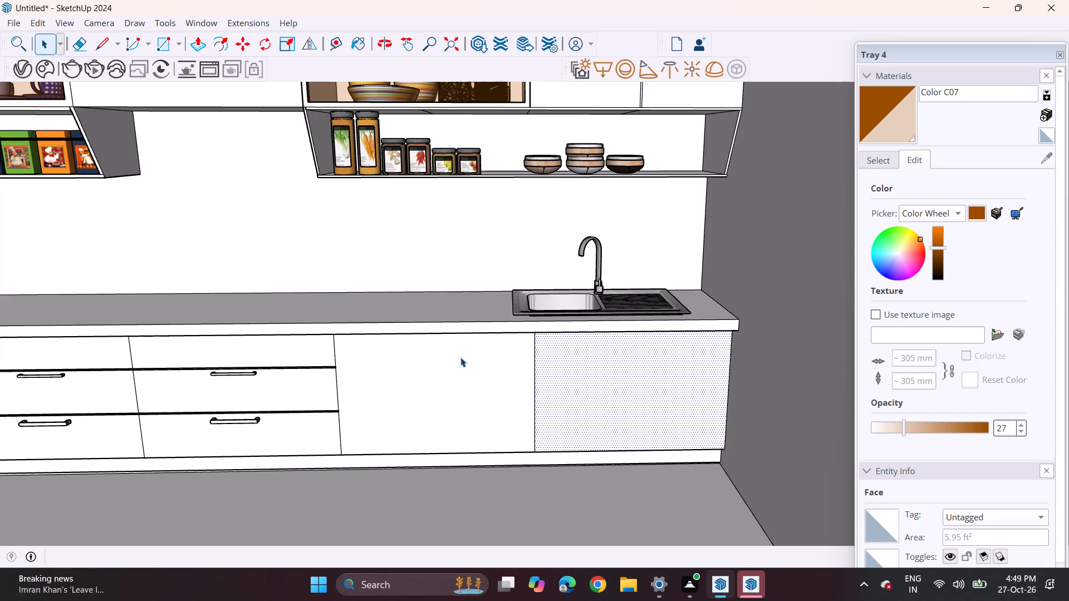
middle_click_drag(549, 304, 571, 330)
scroll(523, 323, "up", 3)
scroll(523, 323, "down", 1)
scroll(523, 323, "up", 2)
left_click(530, 300)
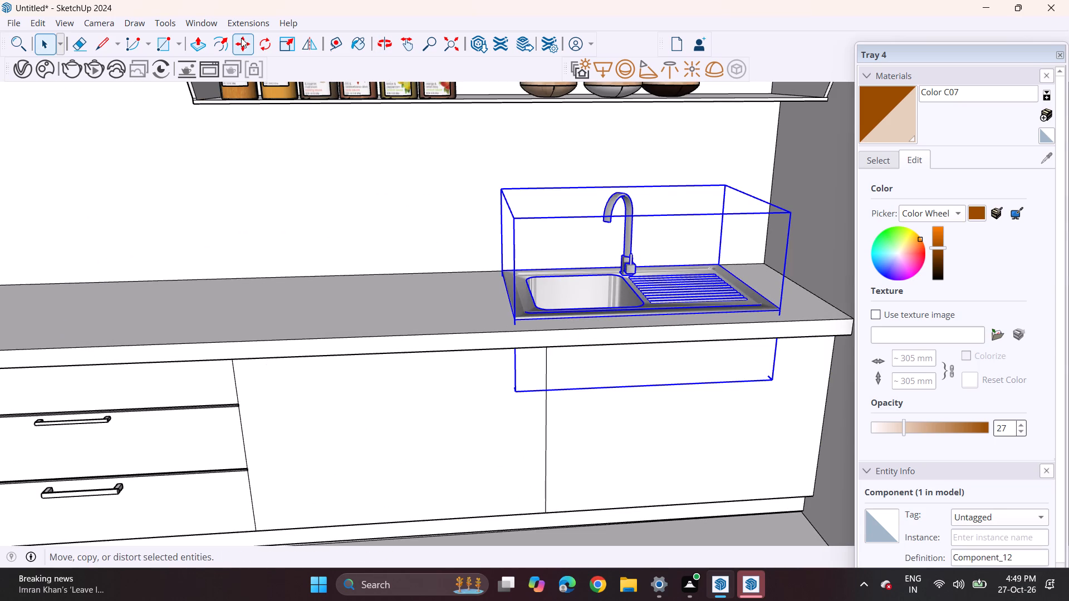
left_click(241, 38)
scroll(522, 309, "up", 3)
left_click(516, 315)
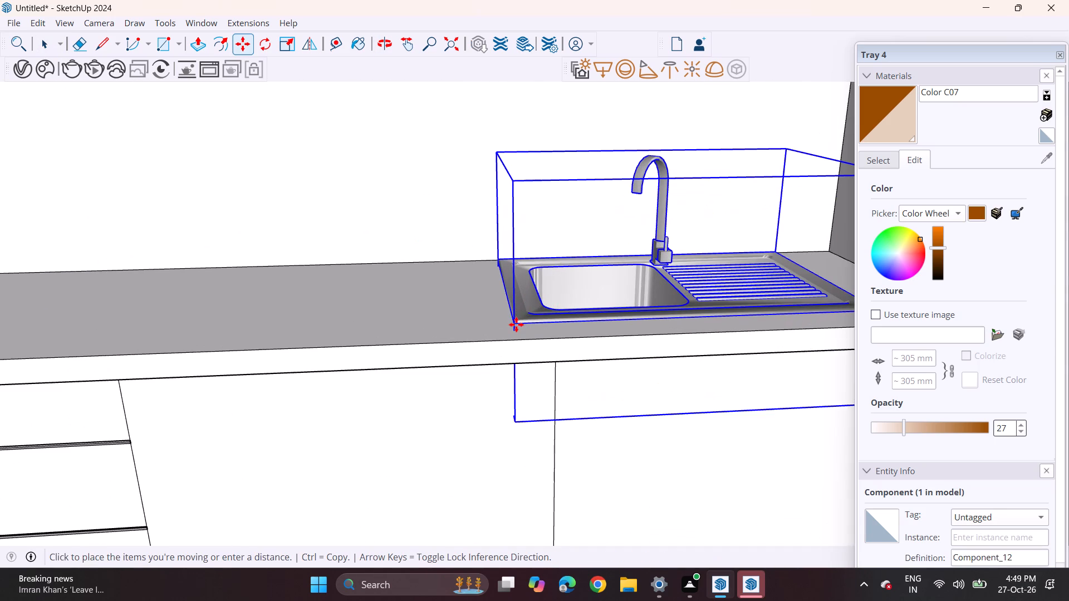
left_click(517, 331)
key("space")
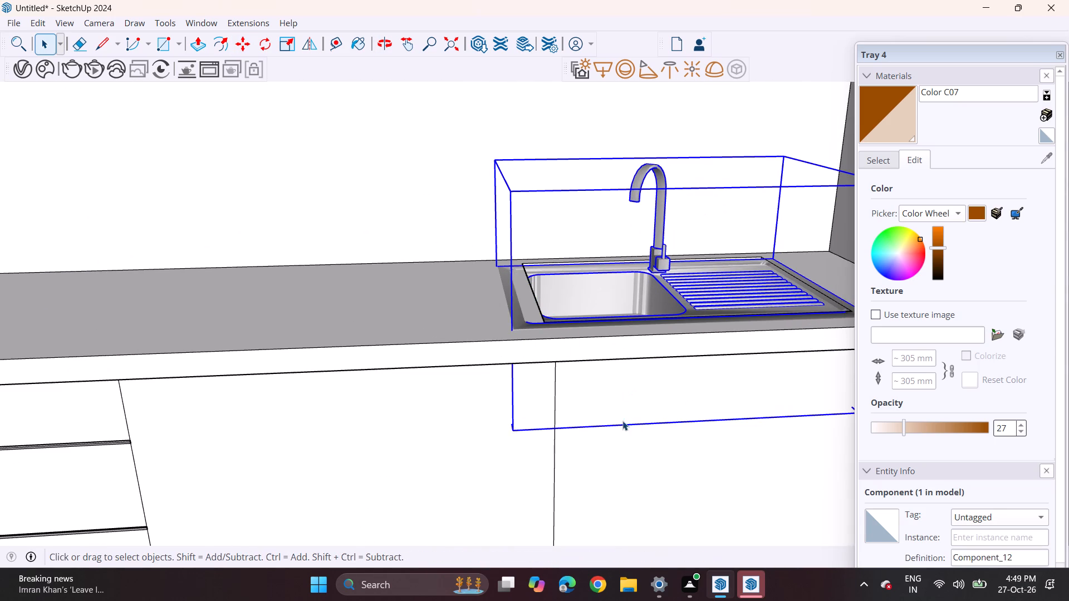
left_click(622, 421)
Scale the sink slightly narrower at its drainboard end and slightly deeper towards the back wall.
scroll(600, 404, "down", 3)
scroll(600, 404, "up", 1)
scroll(597, 403, "down", 2)
scroll(594, 402, "up", 1)
scroll(594, 402, "down", 5)
middle_click_drag(703, 360, 661, 380)
scroll(661, 380, "up", 7)
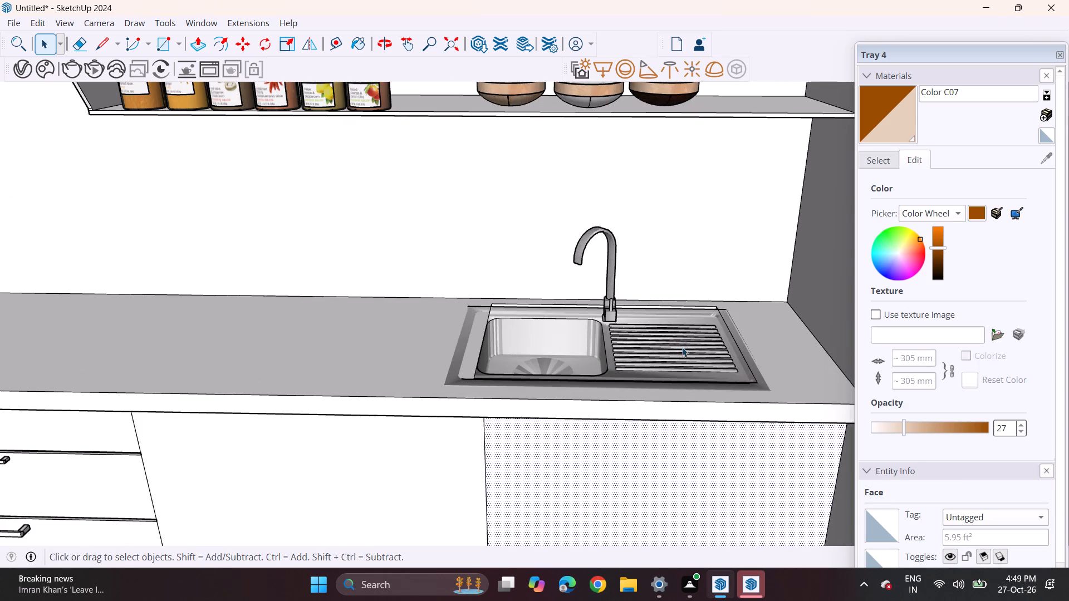
left_click(682, 347)
scroll(707, 326, "up", 1)
middle_click_drag(708, 333, 657, 354)
left_click(288, 47)
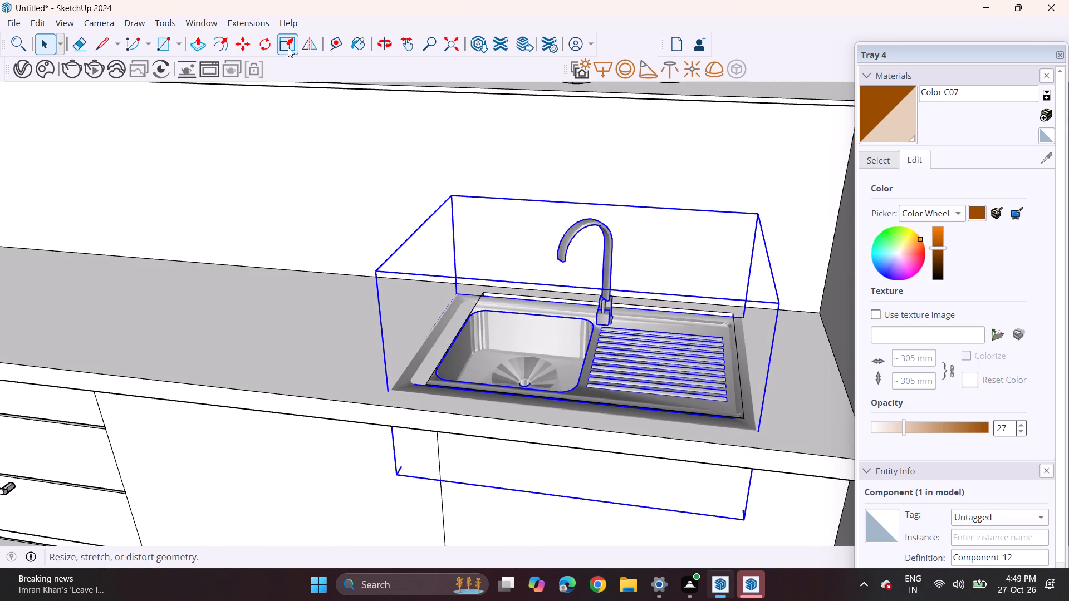
left_click(754, 352)
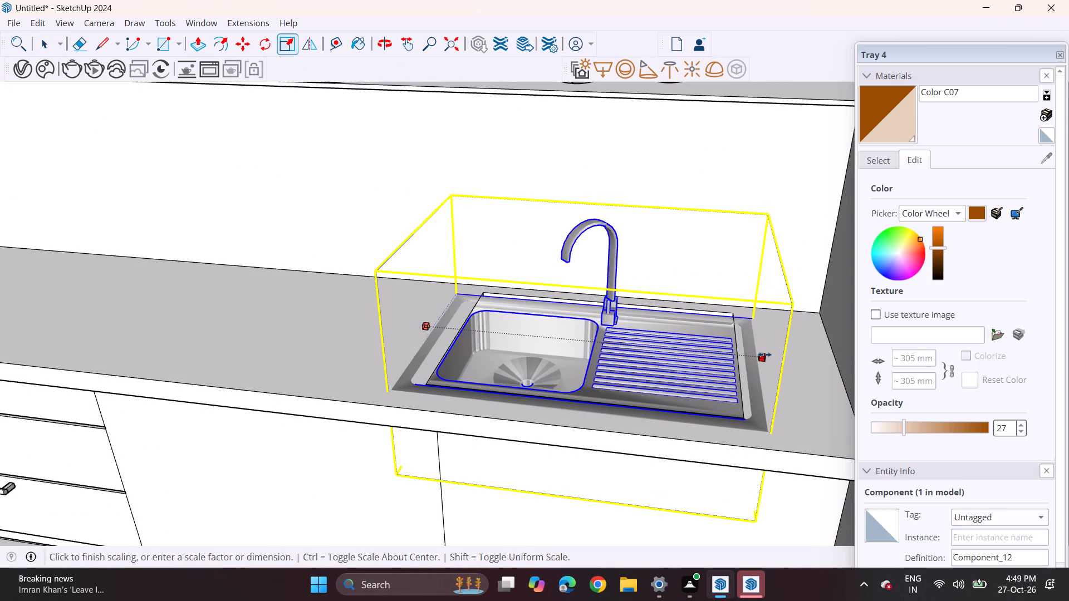
left_click(739, 348)
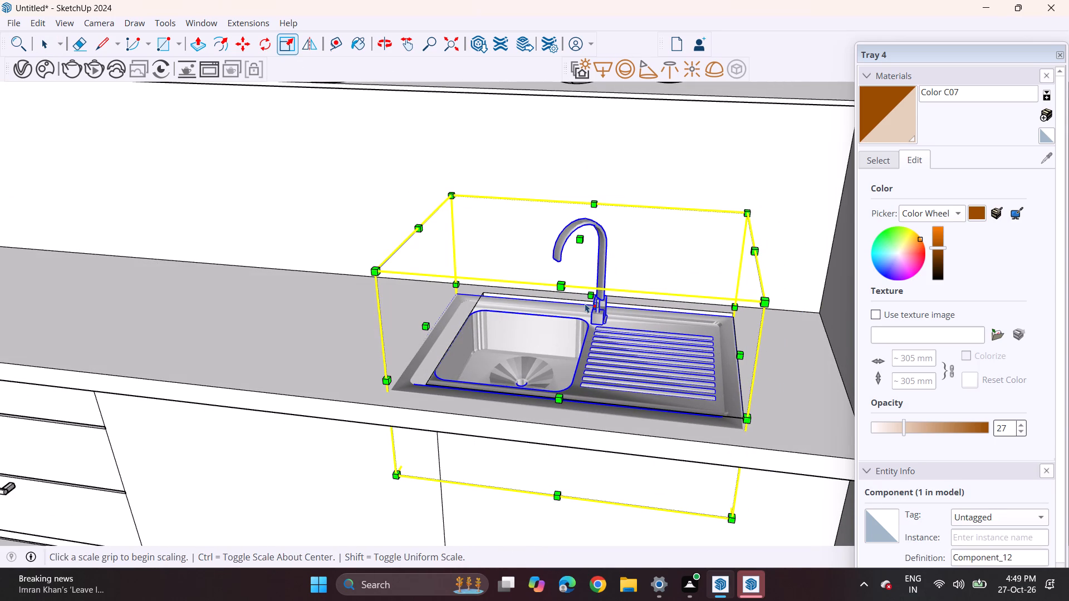
left_click(591, 295)
left_click(591, 295)
key("space")
left_click(750, 384)
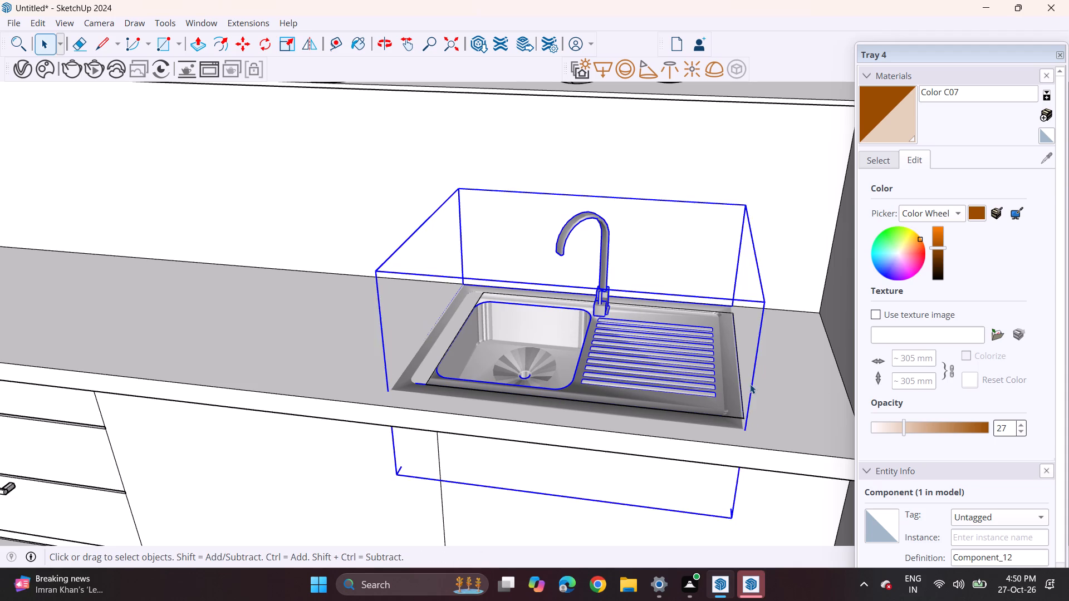
Check how the fitted sink sits within the overall kitchen, viewing the countertop, base cabinets and wall-cabinet shelves.
middle_click_drag(469, 389, 593, 328)
scroll(593, 305, "down", 1)
scroll(593, 305, "up", 1)
scroll(590, 316, "down", 15)
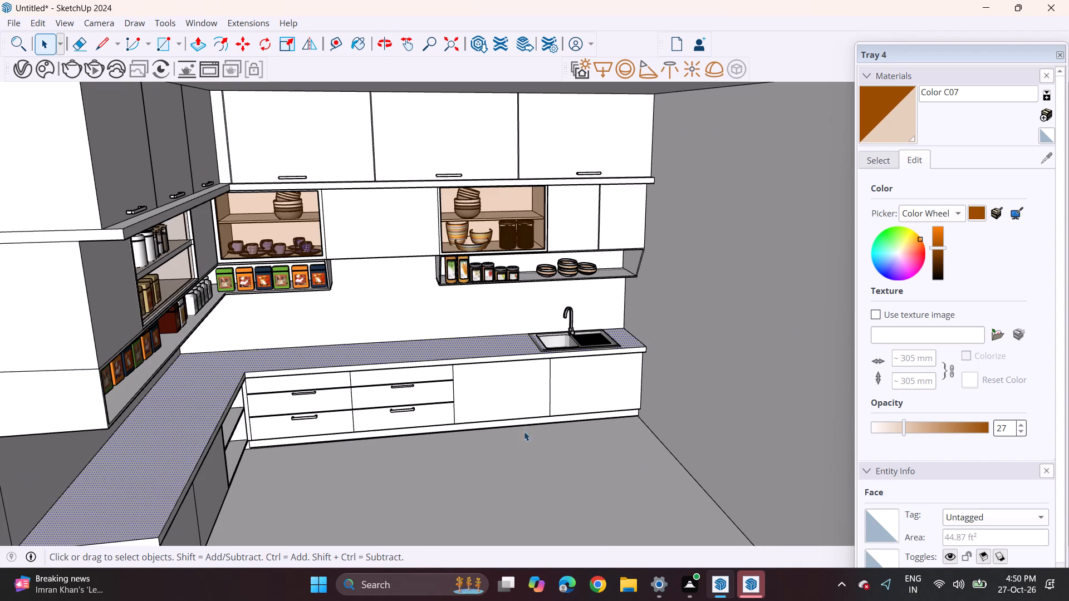
left_click(524, 431)
middle_click_drag(514, 396, 384, 388)
middle_click_drag(360, 380, 448, 390, "shift")
middle_click_drag(450, 388, 518, 397)
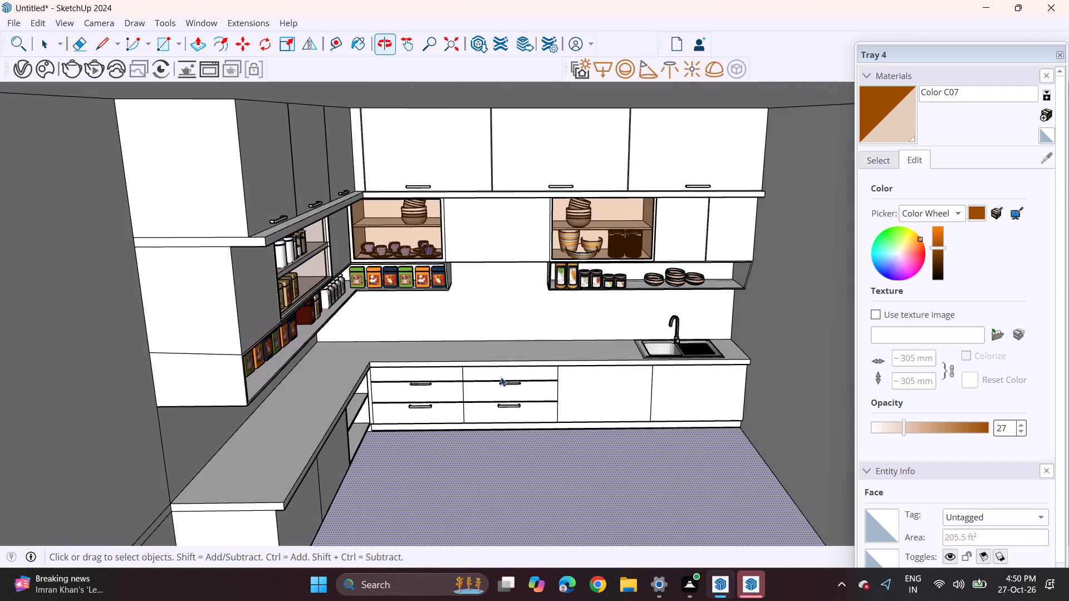
Start an import and browse the Downloads folder's model files for the next kitchen component to bring in.
left_click(16, 23)
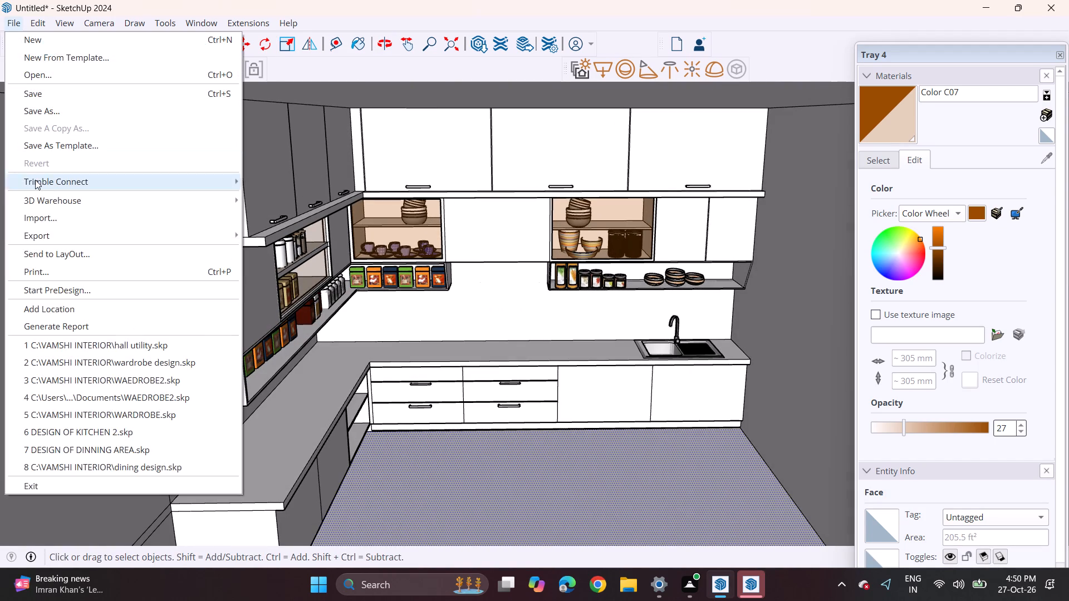
left_click(55, 215)
scroll(349, 175, "down", 4)
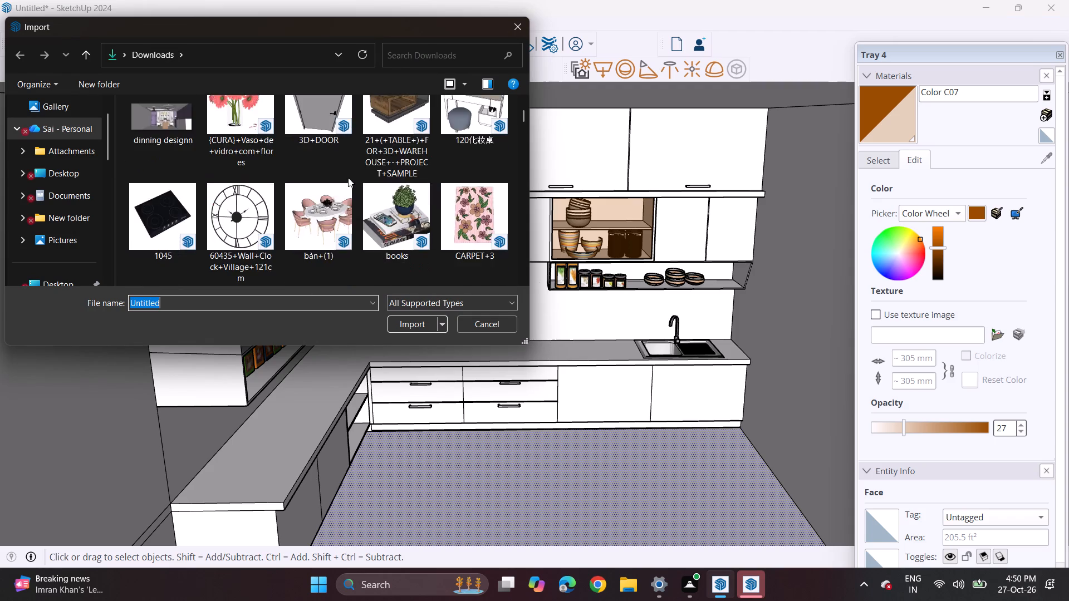
scroll(349, 183, "down", 1)
scroll(349, 183, "up", 1)
scroll(349, 183, "down", 2)
scroll(349, 183, "up", 6)
scroll(349, 189, "down", 6)
scroll(349, 189, "up", 1)
scroll(349, 189, "down", 4)
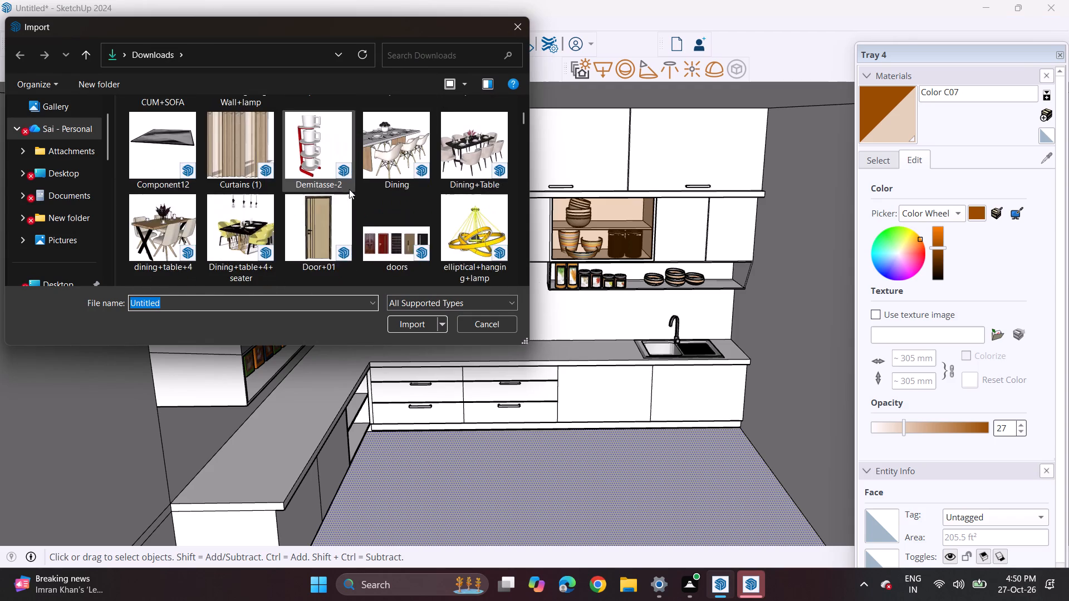
scroll(349, 189, "down", 11)
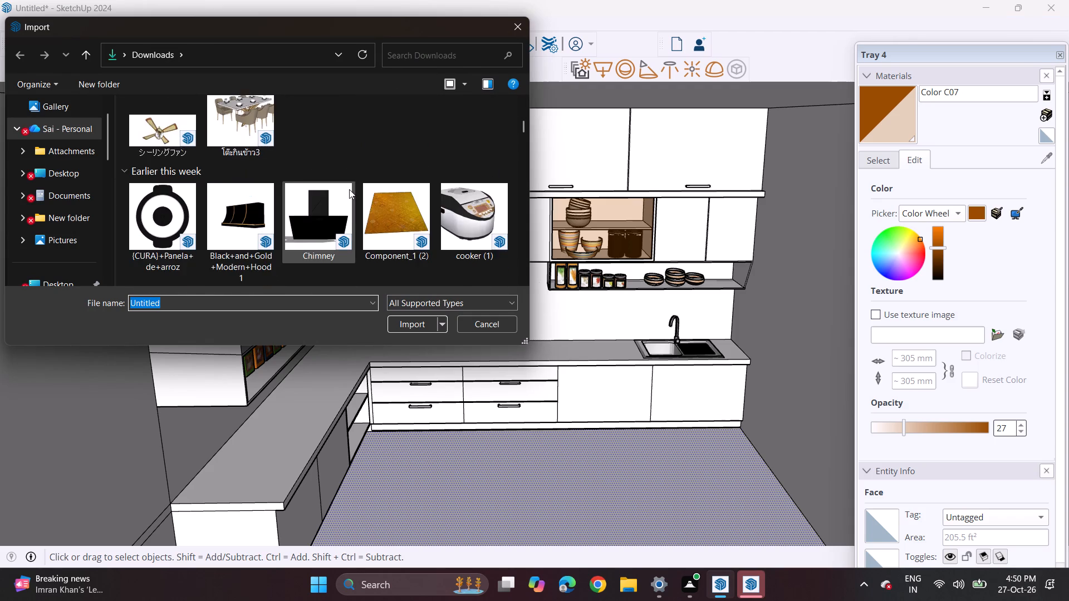
scroll(349, 189, "down", 10)
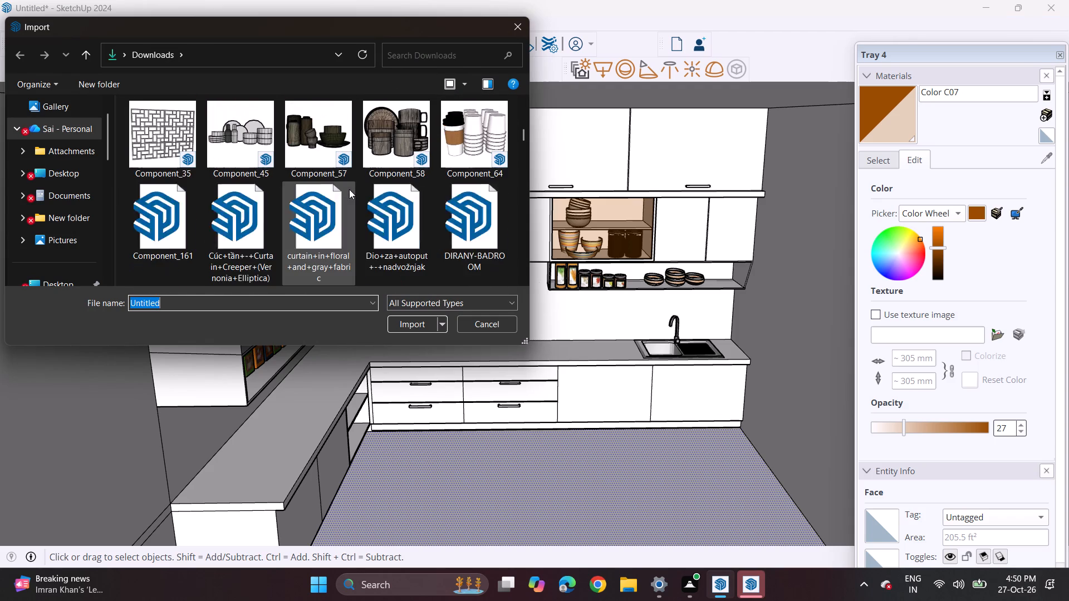
scroll(349, 189, "down", 6)
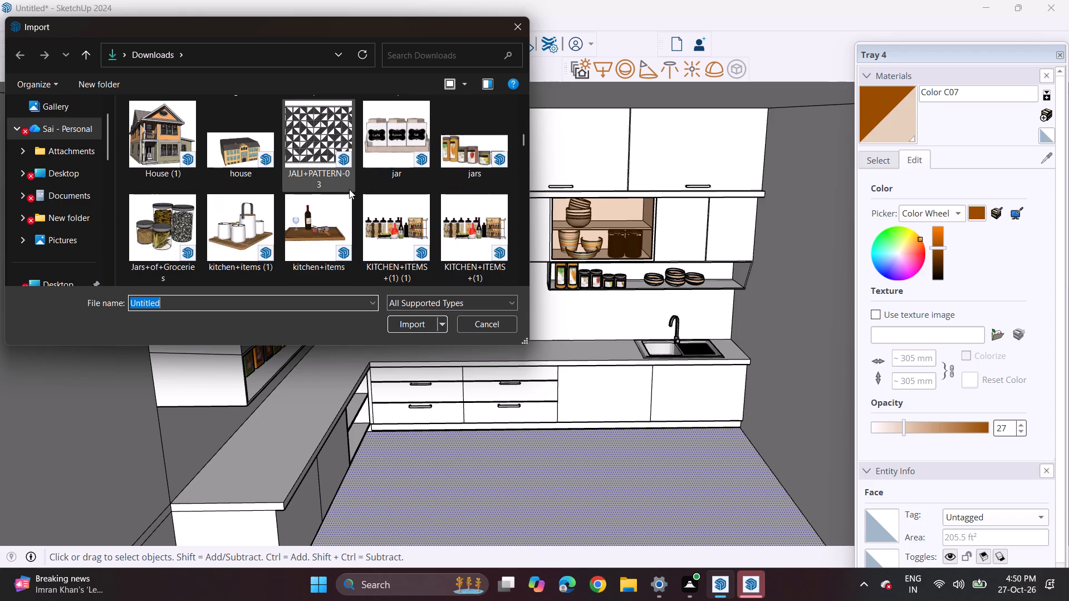
scroll(349, 189, "down", 7)
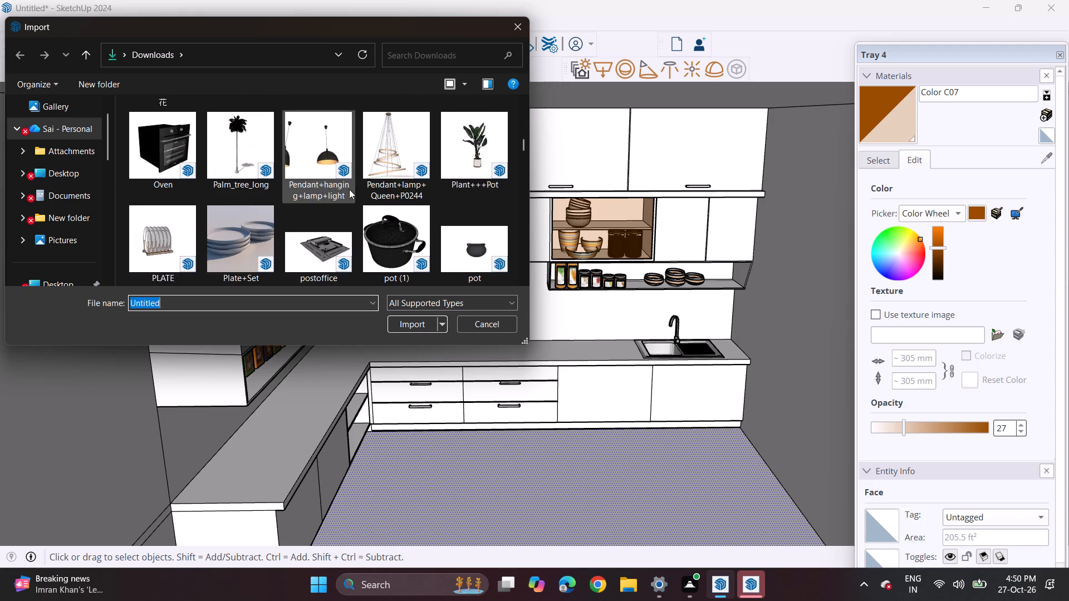
scroll(349, 189, "down", 2)
scroll(330, 171, "up", 2)
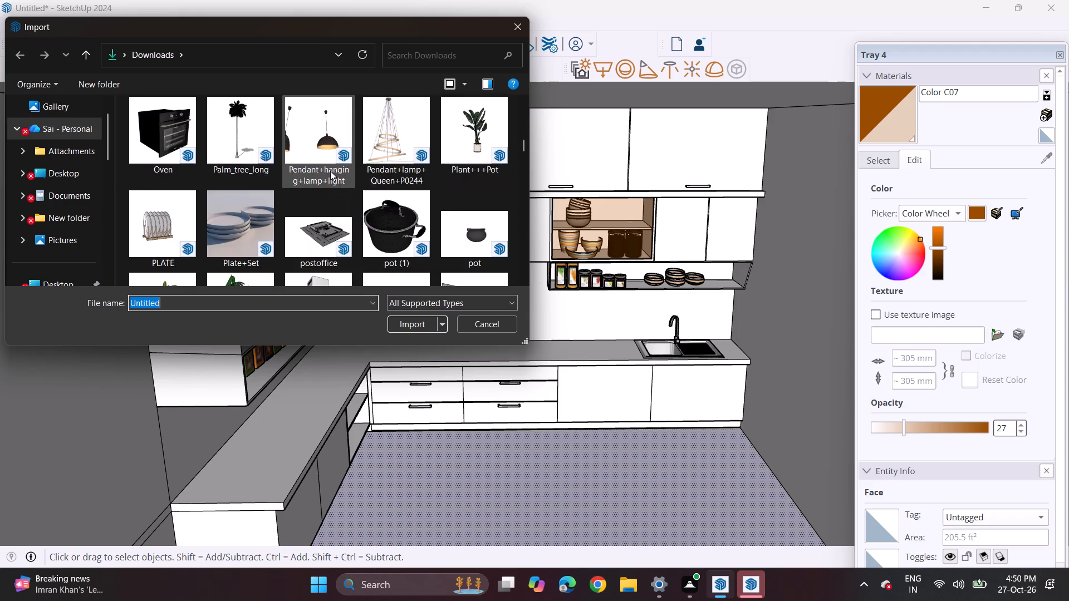
scroll(330, 171, "down", 2)
scroll(330, 171, "up", 1)
scroll(330, 171, "down", 4)
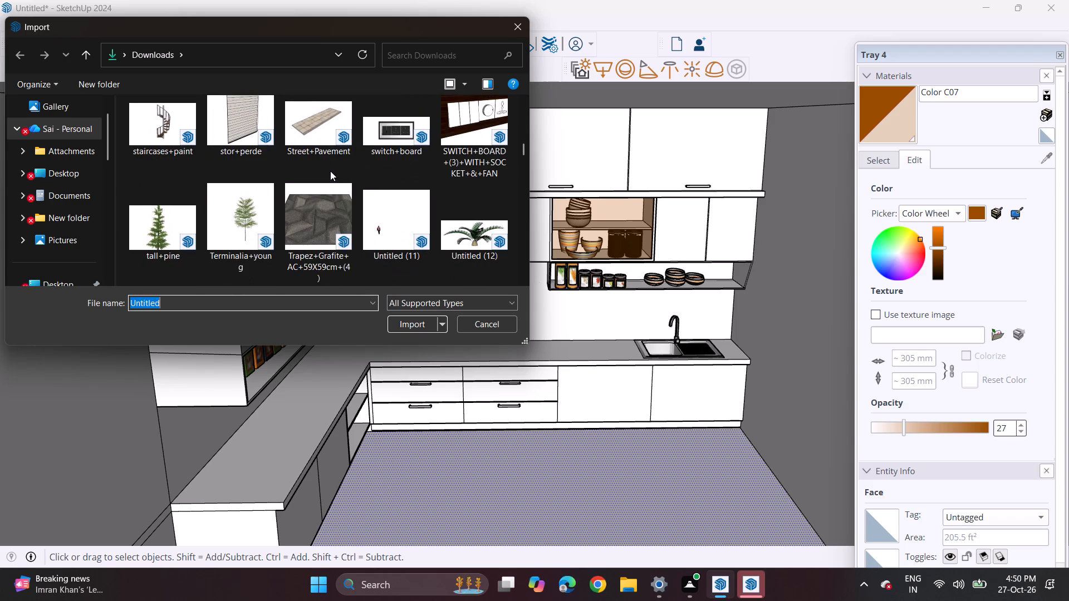
scroll(330, 171, "down", 3)
scroll(330, 171, "up", 4)
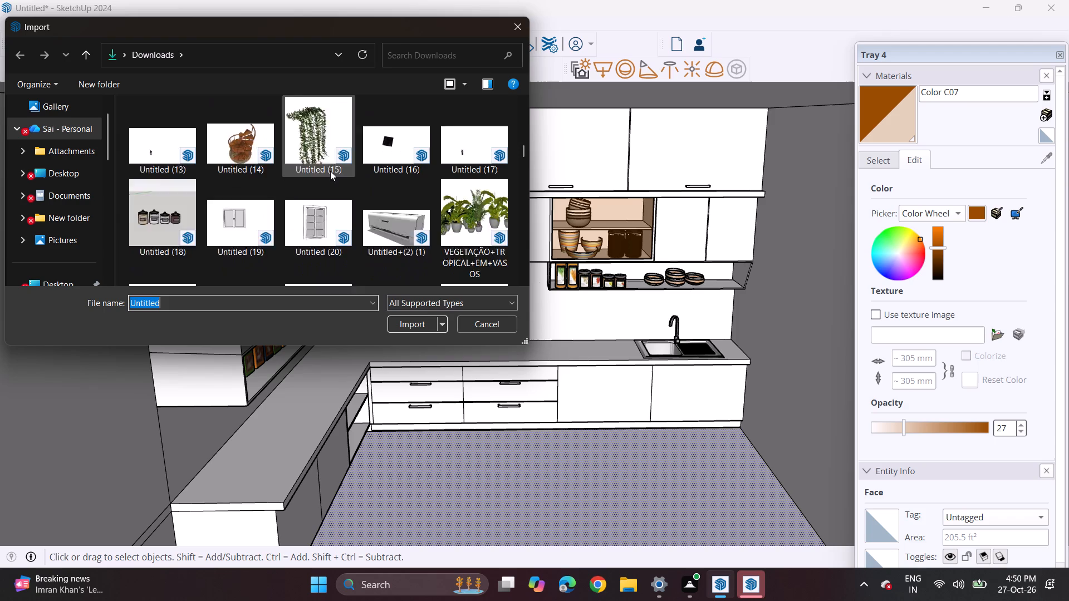
scroll(330, 171, "up", 14)
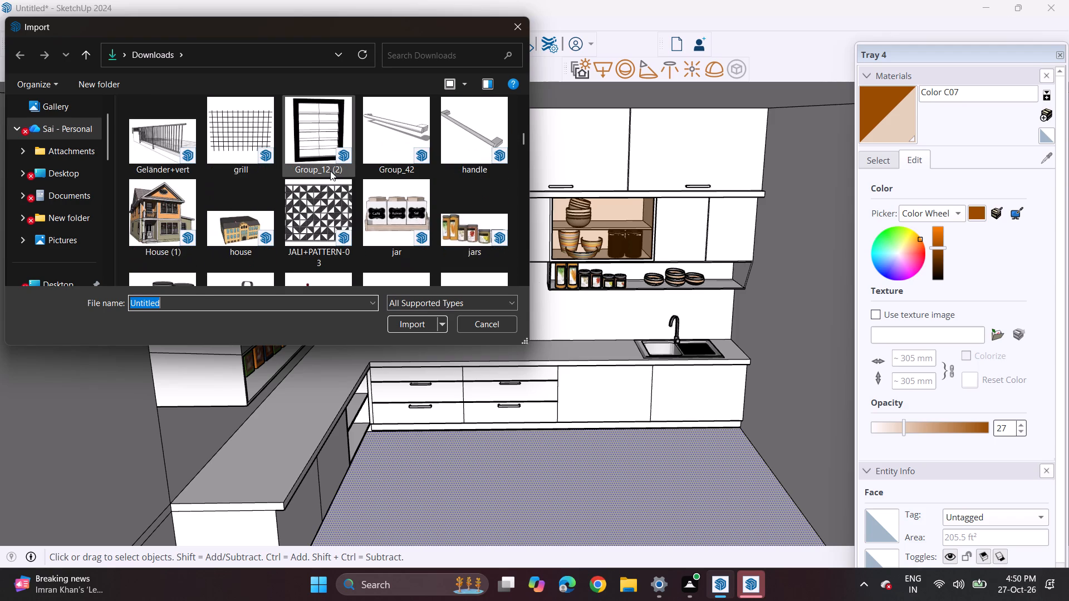
scroll(330, 171, "up", 4)
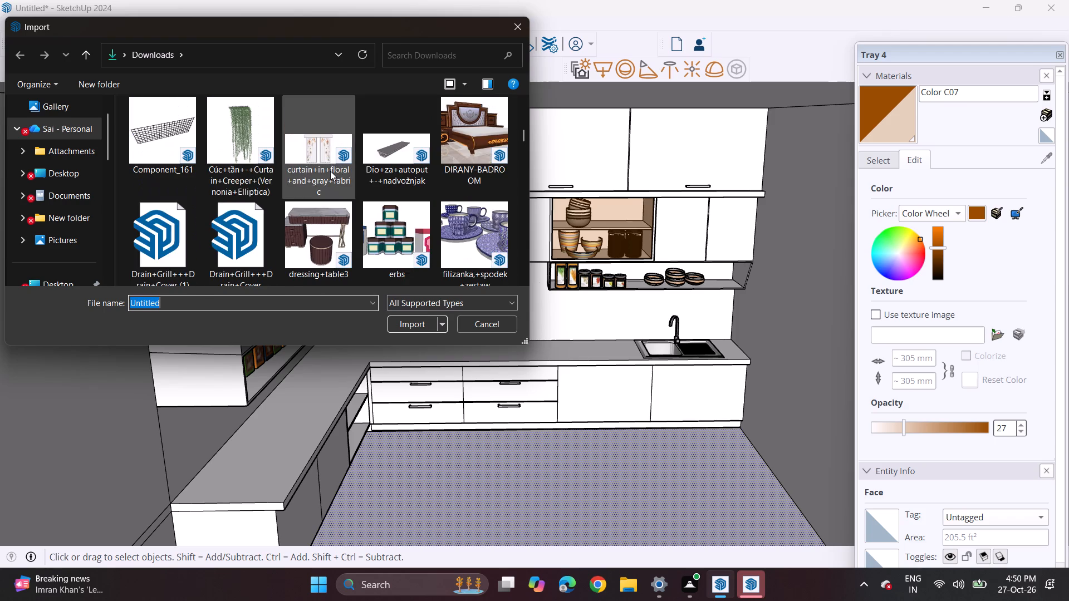
scroll(330, 171, "up", 3)
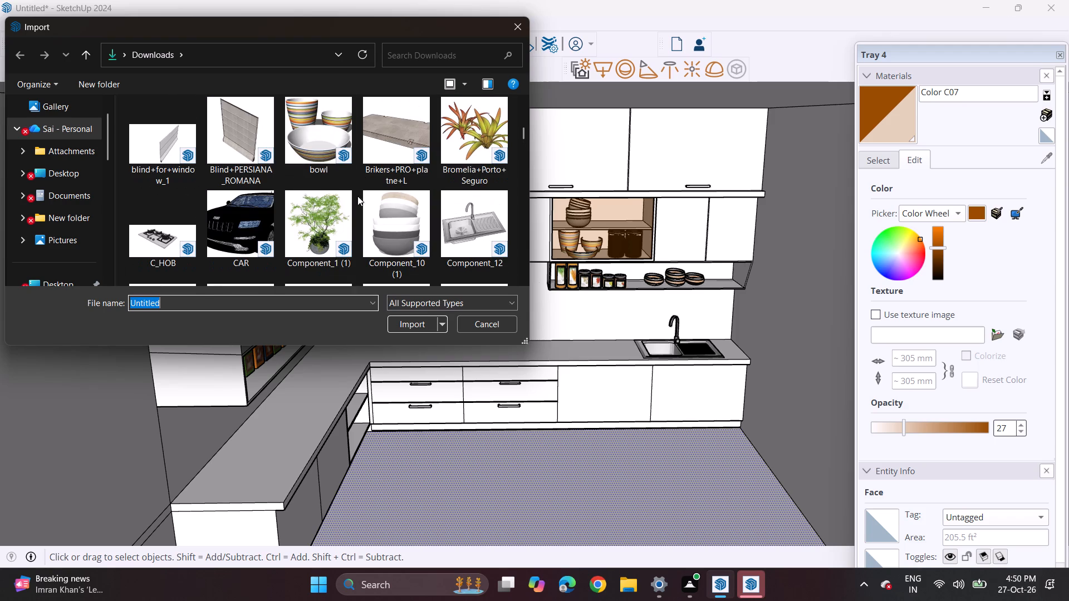
scroll(286, 213, "up", 2)
scroll(312, 170, "up", 2)
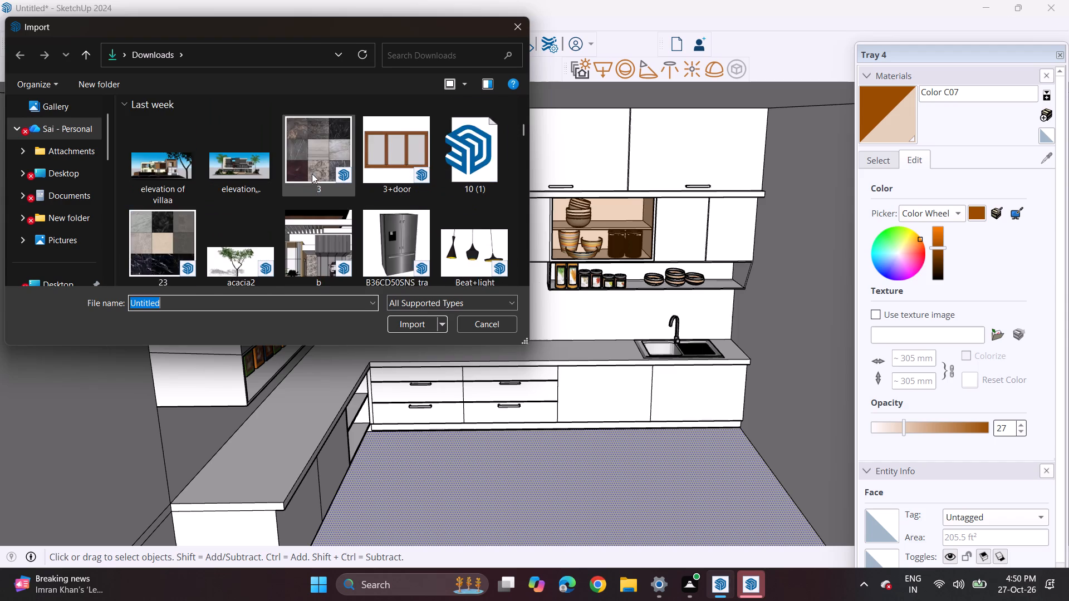
scroll(312, 174, "up", 3)
scroll(312, 175, "down", 1)
scroll(312, 175, "up", 1)
scroll(312, 175, "down", 1)
scroll(312, 175, "up", 1)
scroll(312, 175, "down", 1)
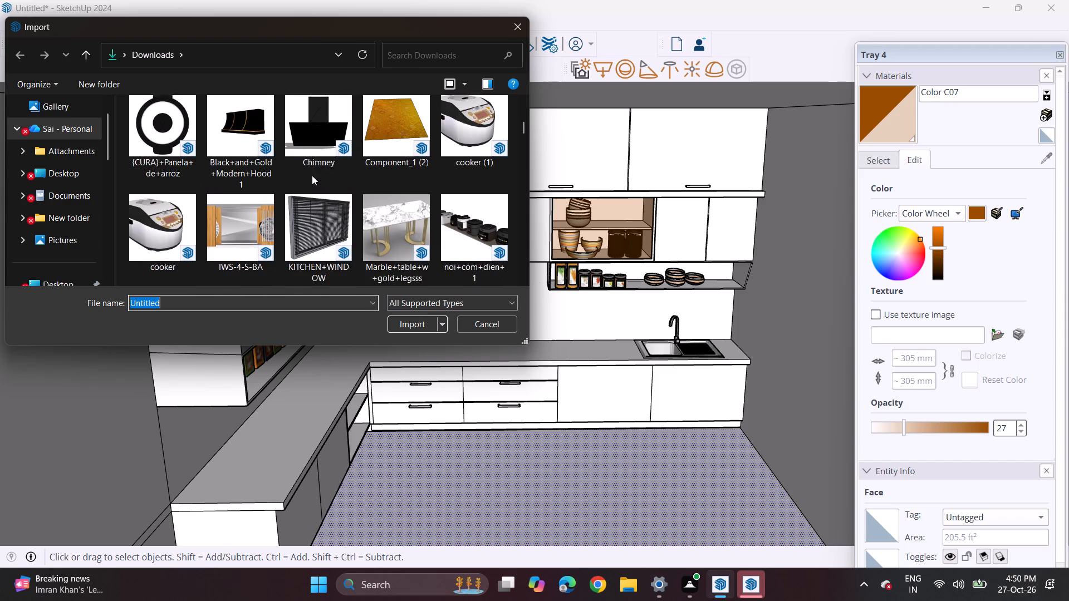
scroll(312, 175, "down", 9)
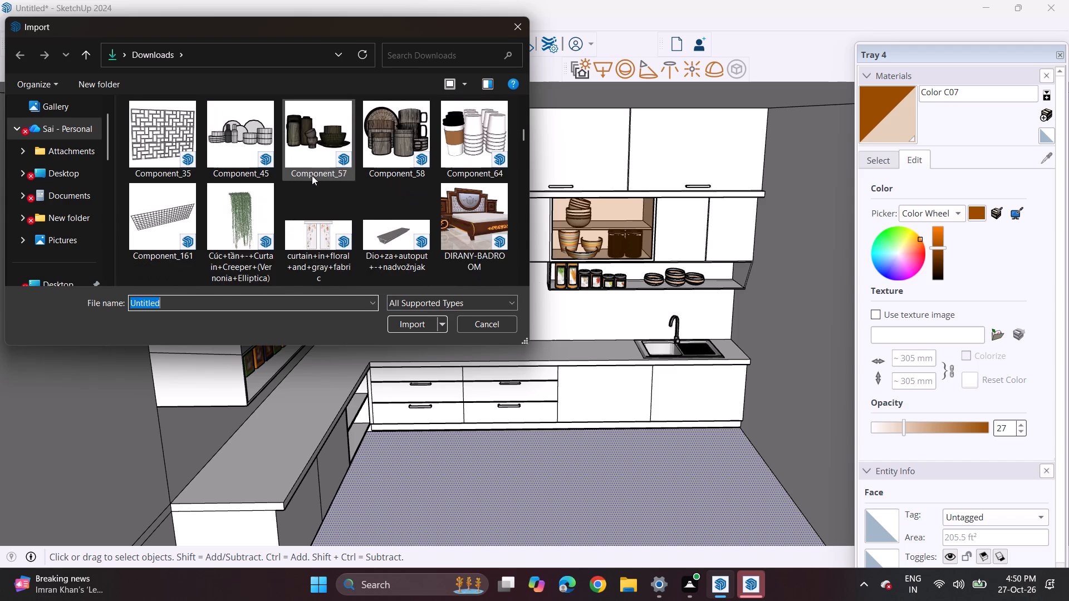
scroll(312, 175, "down", 7)
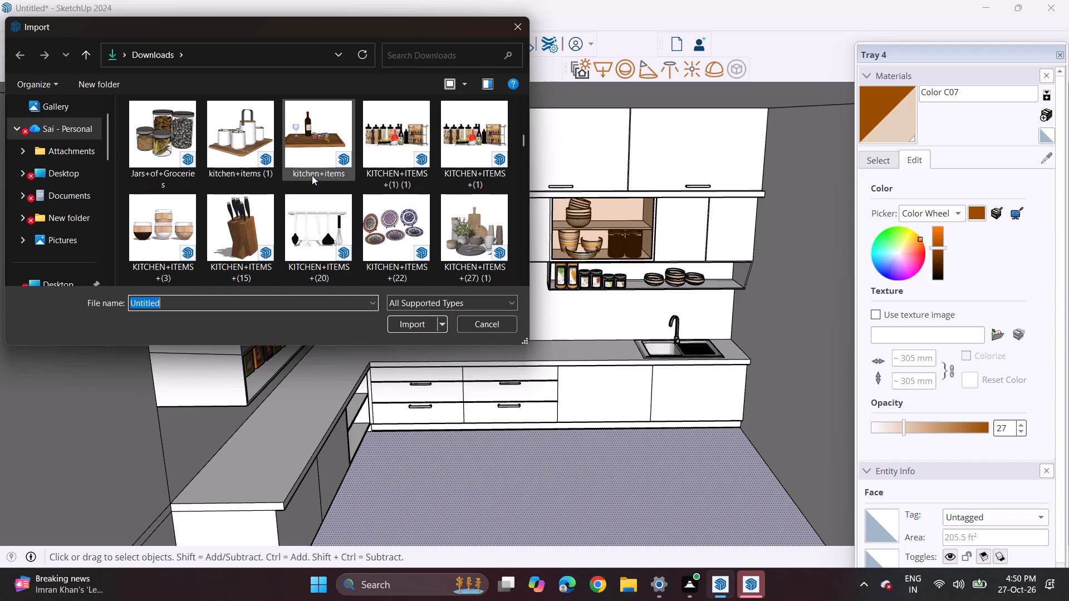
scroll(312, 175, "down", 3)
scroll(312, 175, "up", 1)
scroll(312, 175, "down", 3)
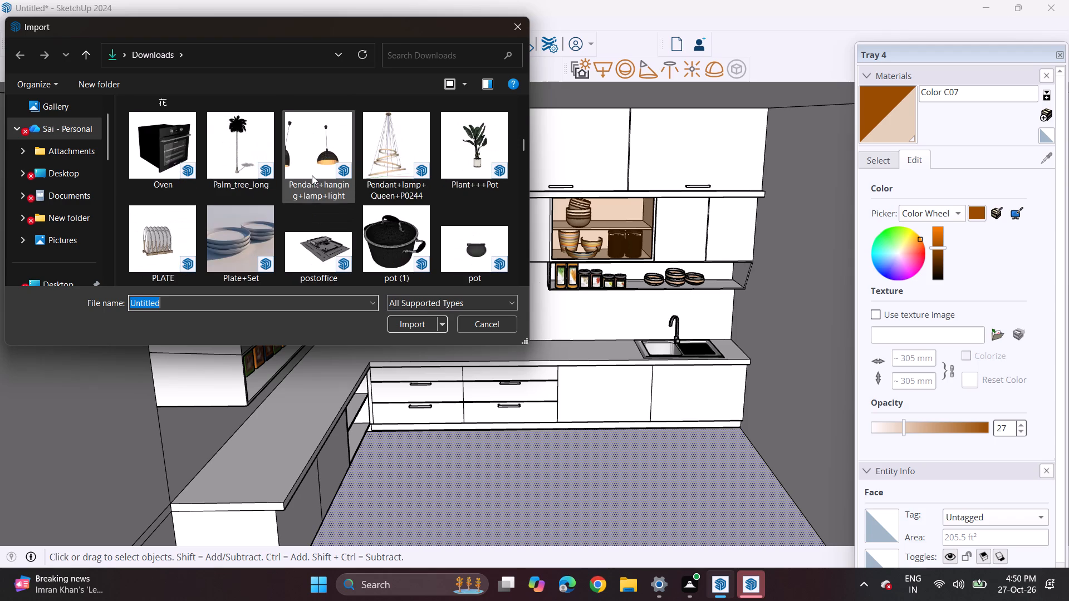
scroll(312, 175, "down", 5)
scroll(312, 175, "up", 1)
scroll(312, 175, "down", 3)
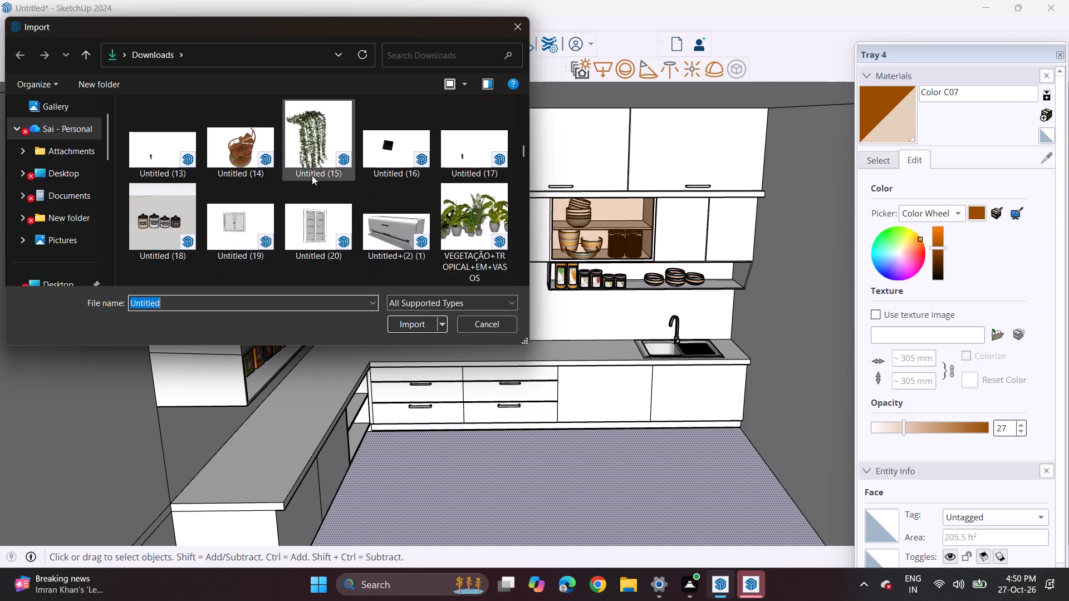
scroll(312, 175, "down", 4)
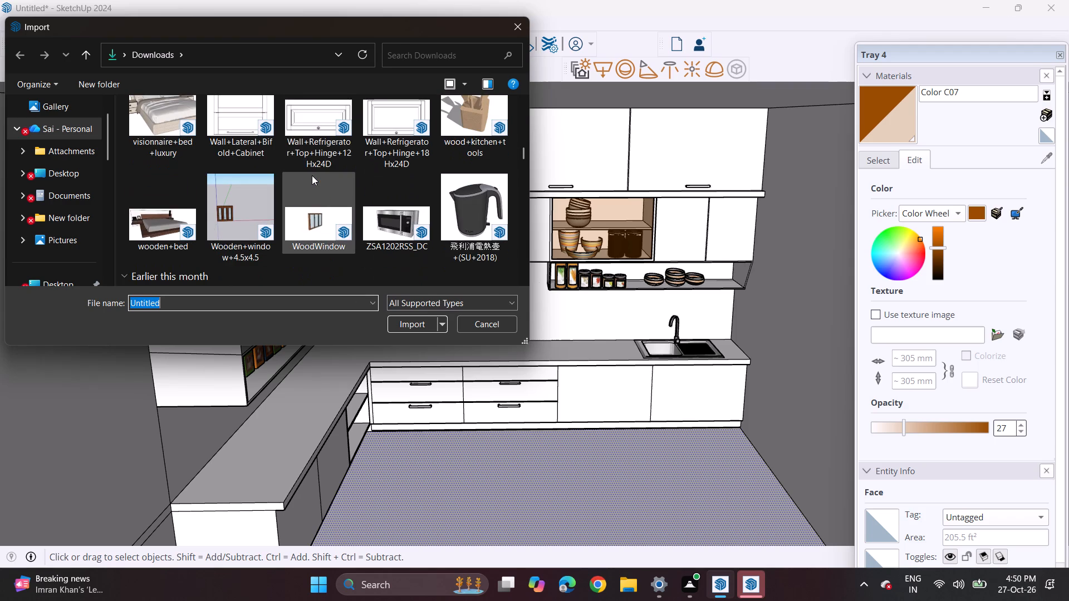
scroll(312, 175, "down", 4)
scroll(312, 175, "up", 2)
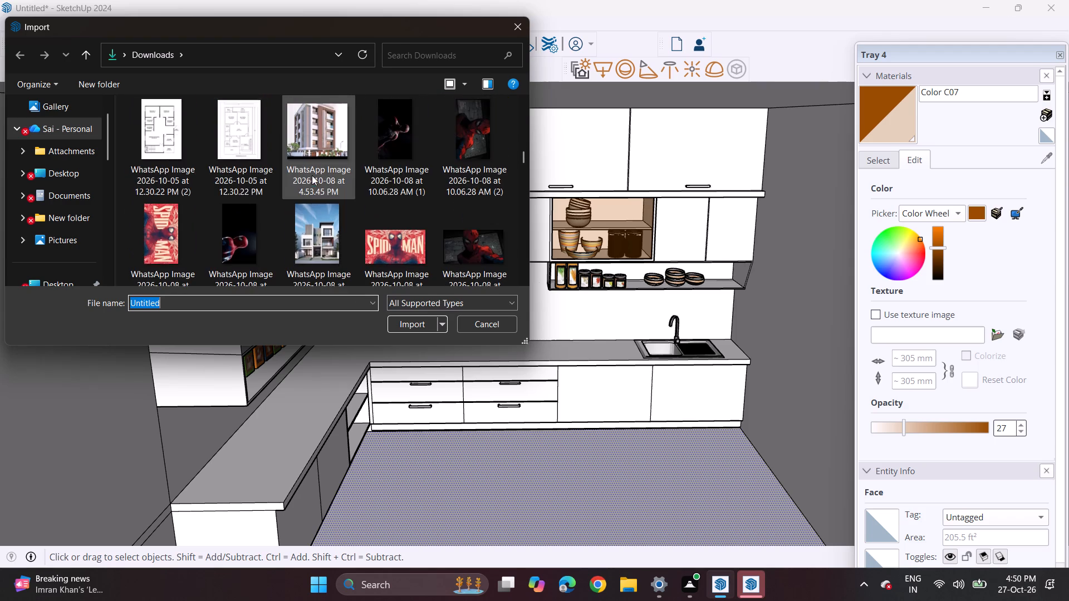
scroll(312, 175, "up", 7)
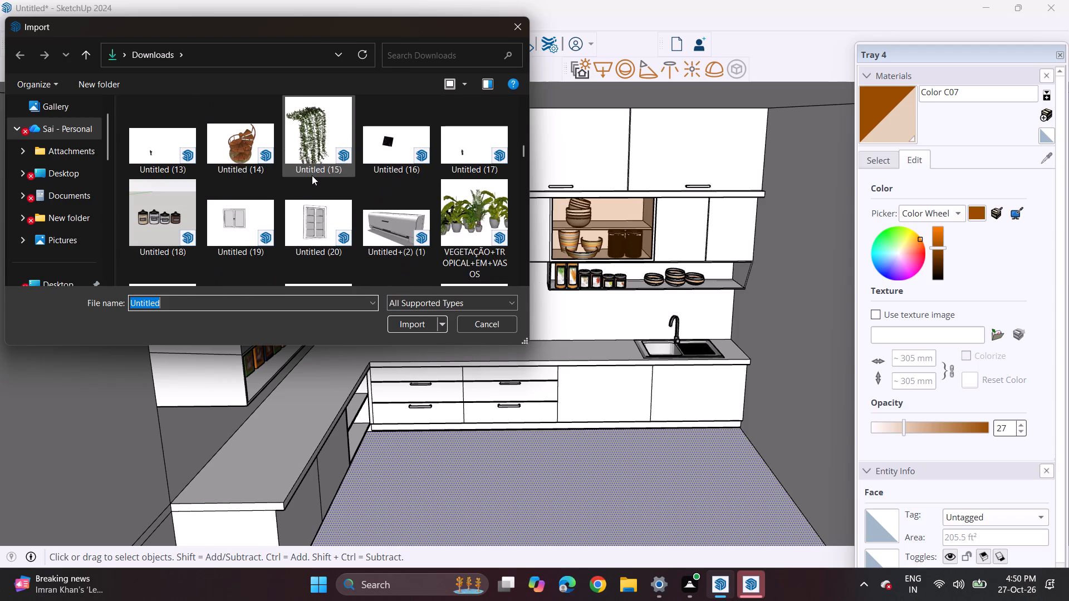
scroll(312, 175, "up", 4)
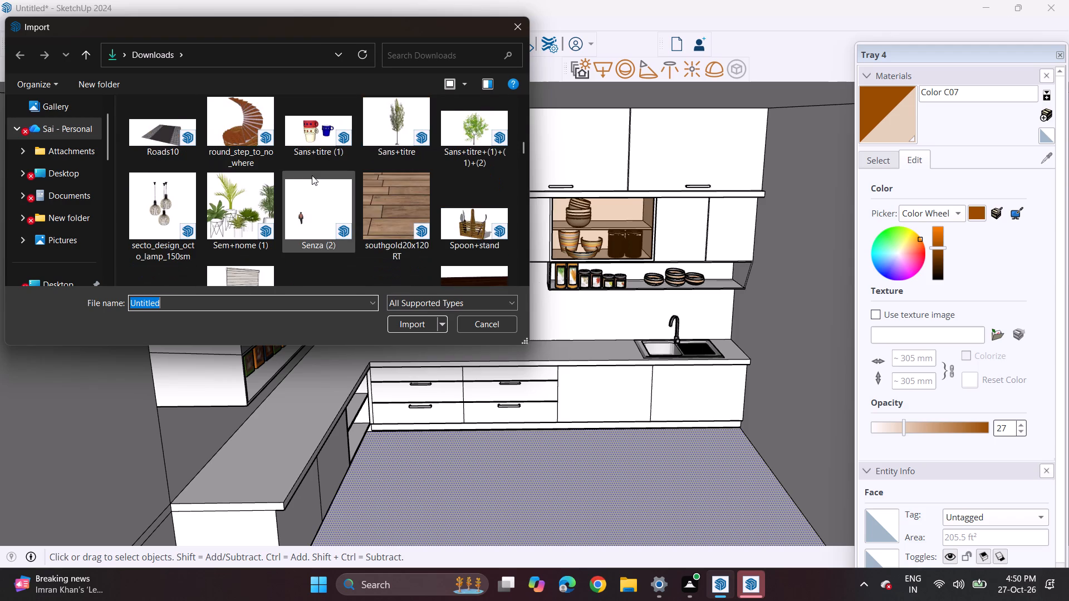
scroll(312, 175, "up", 2)
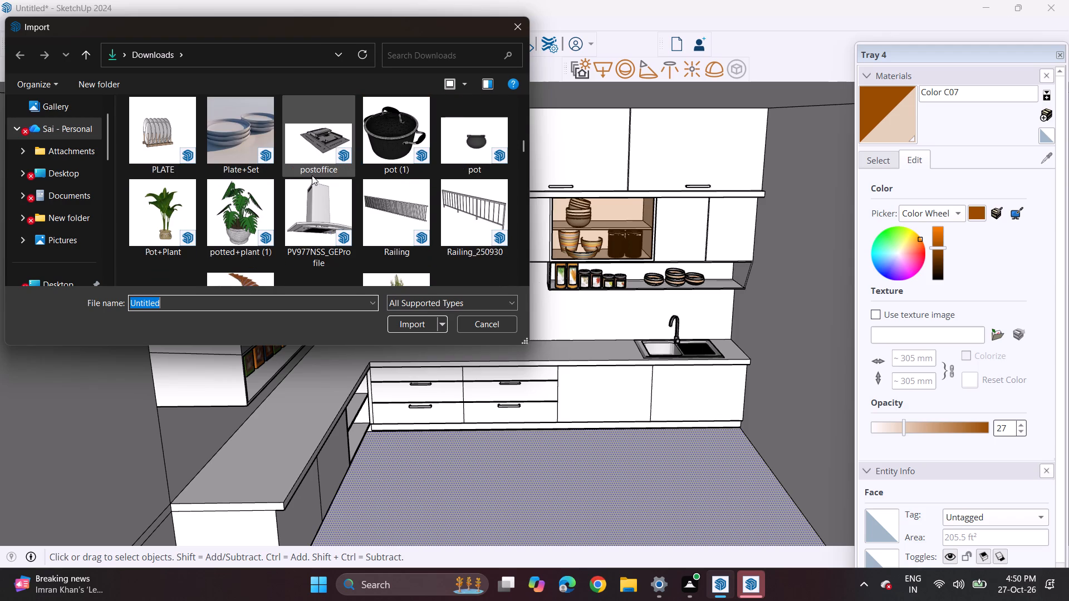
scroll(312, 175, "up", 3)
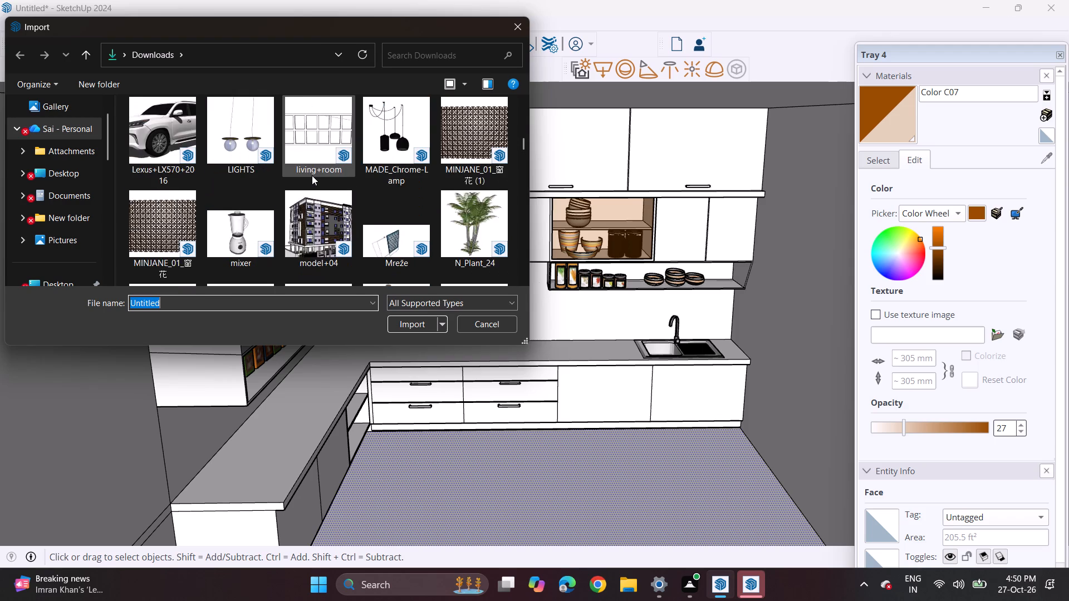
scroll(312, 175, "up", 4)
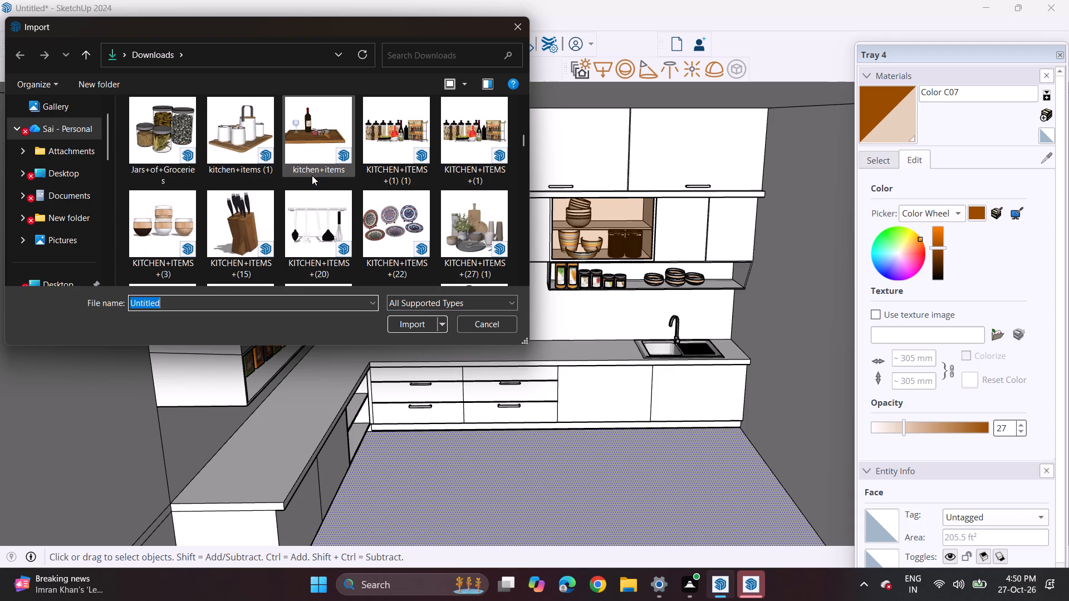
scroll(312, 175, "up", 3)
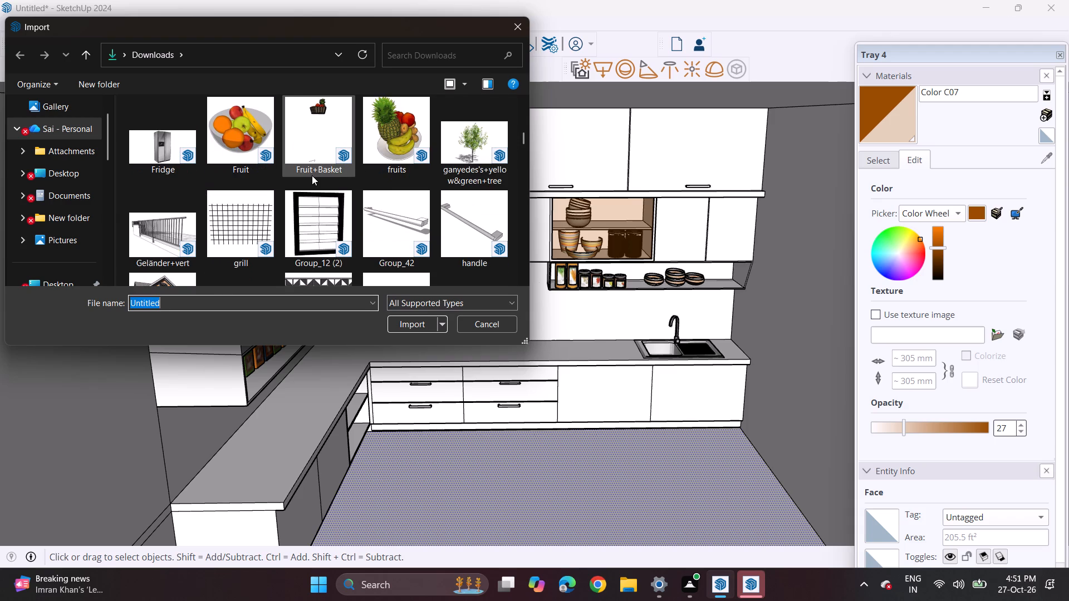
scroll(312, 175, "up", 4)
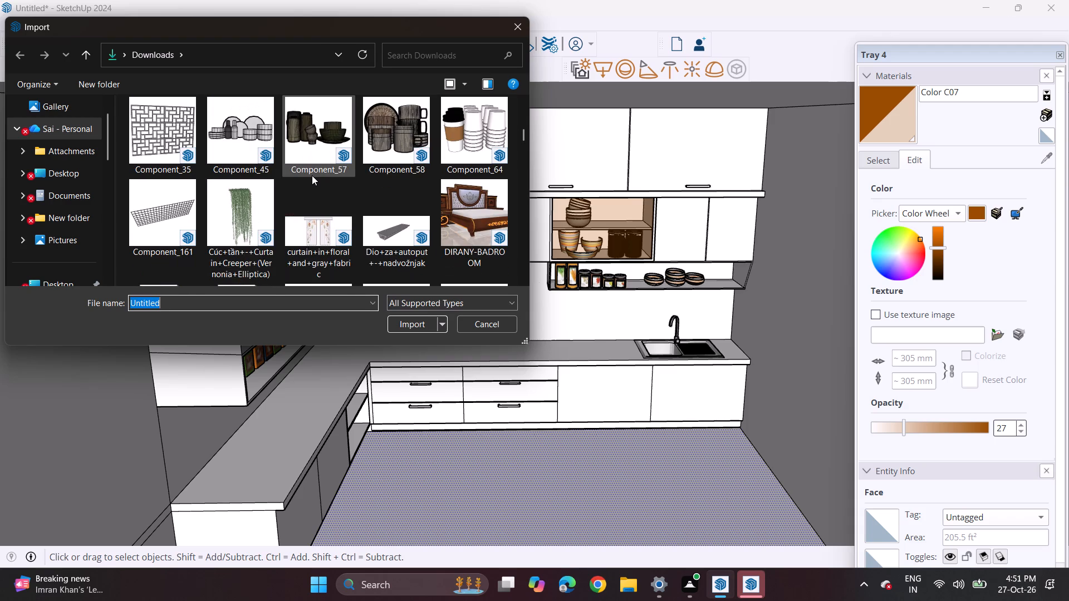
scroll(312, 175, "up", 4)
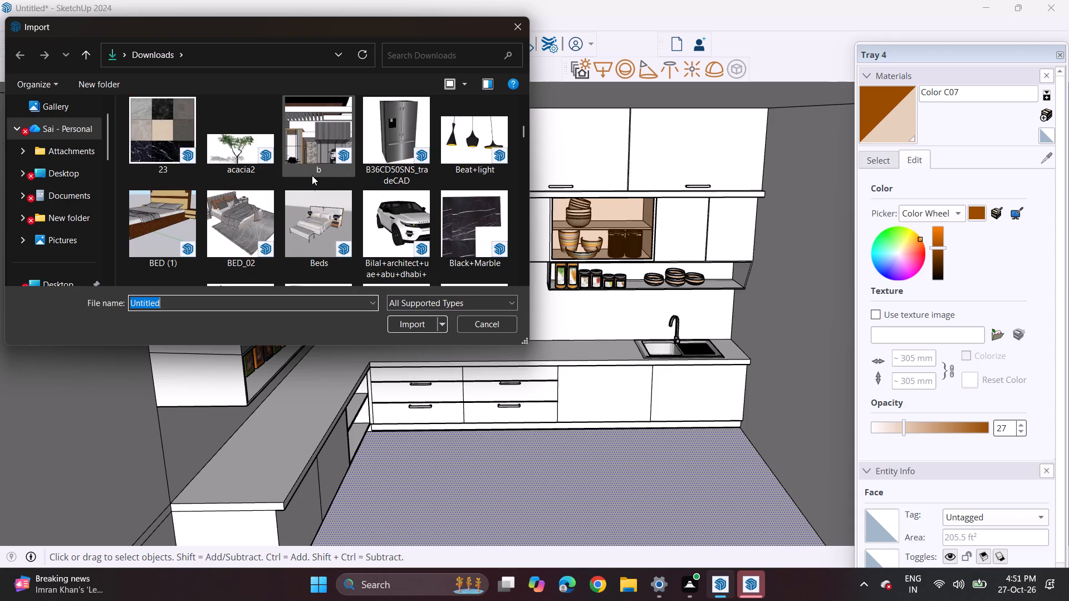
scroll(312, 175, "up", 4)
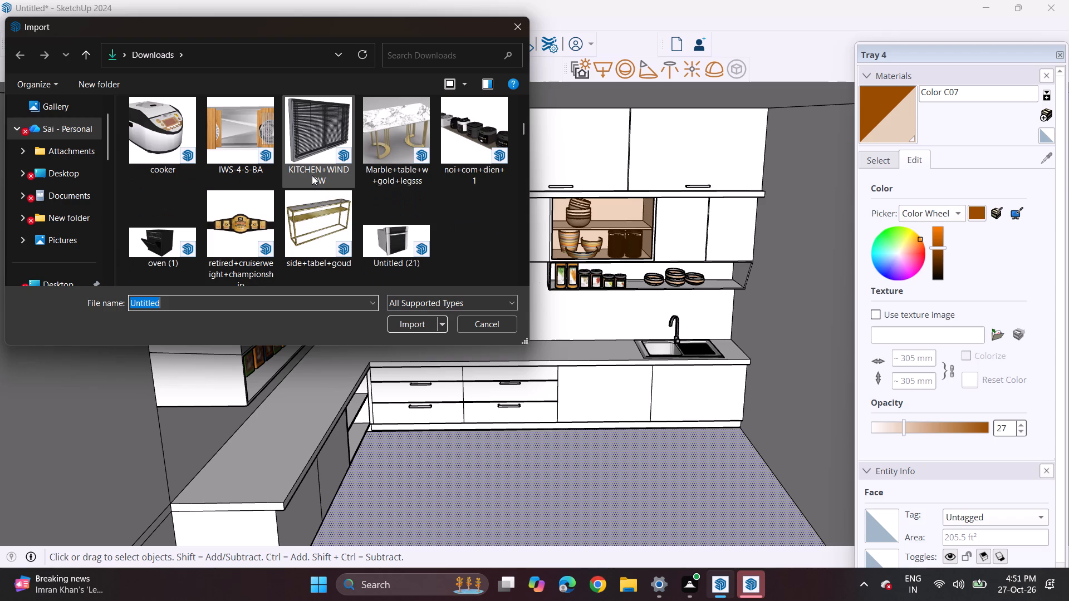
scroll(312, 175, "up", 5)
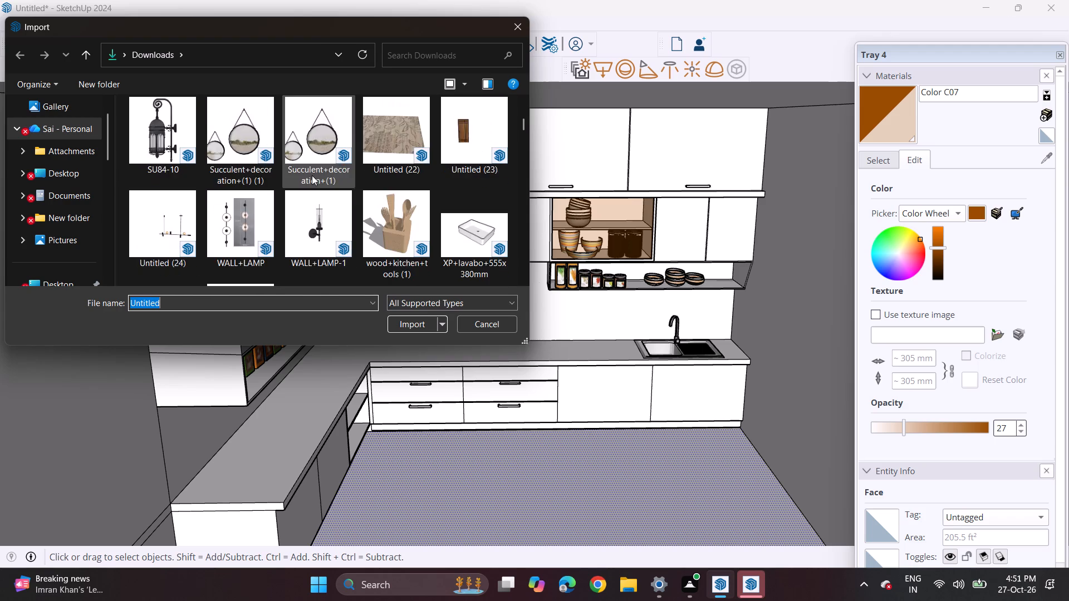
scroll(312, 175, "up", 4)
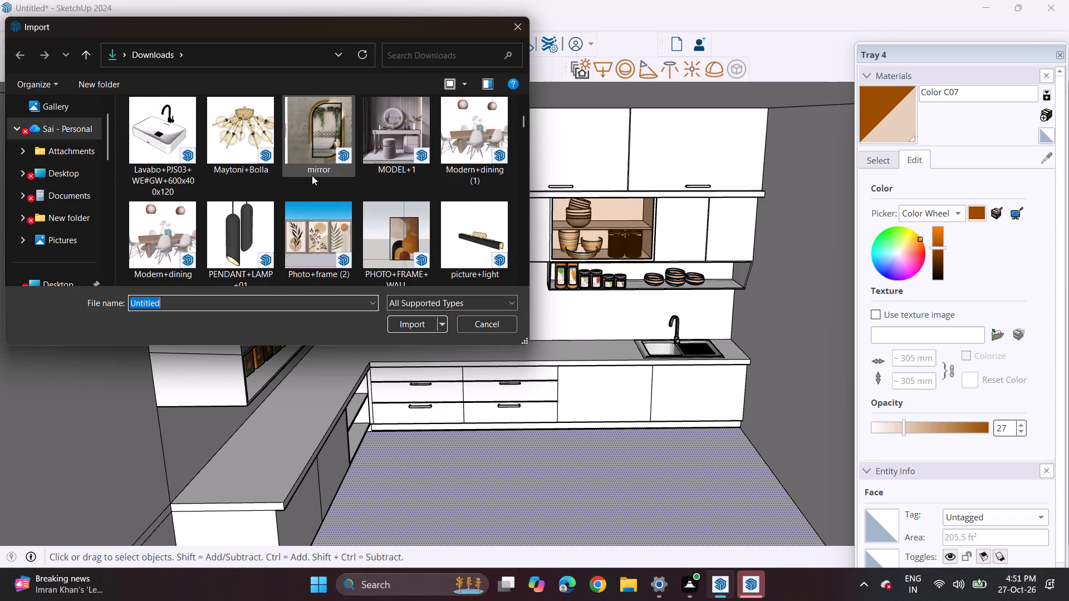
scroll(312, 175, "up", 3)
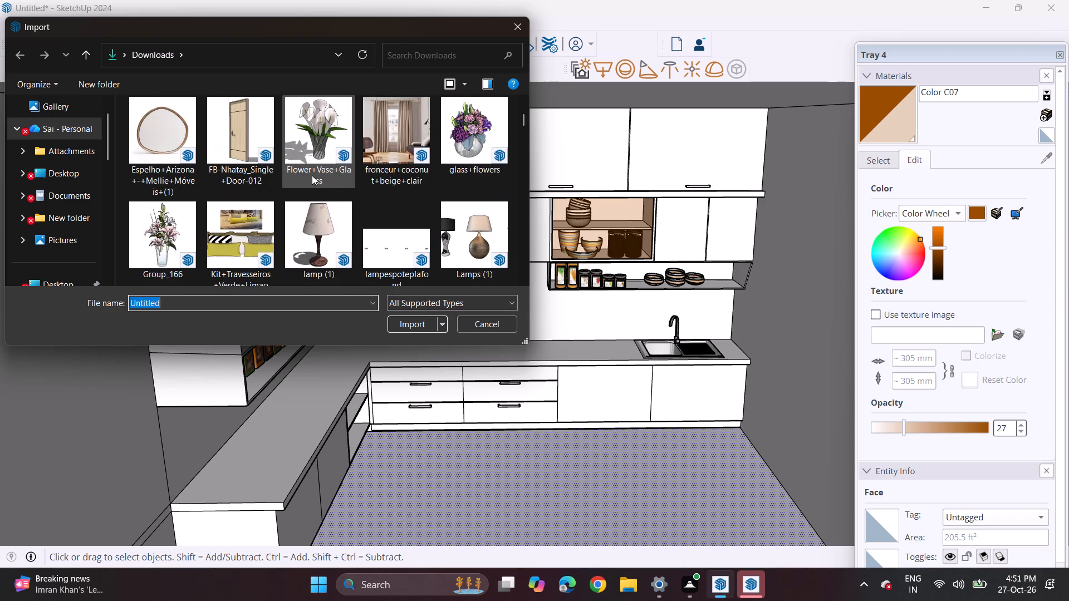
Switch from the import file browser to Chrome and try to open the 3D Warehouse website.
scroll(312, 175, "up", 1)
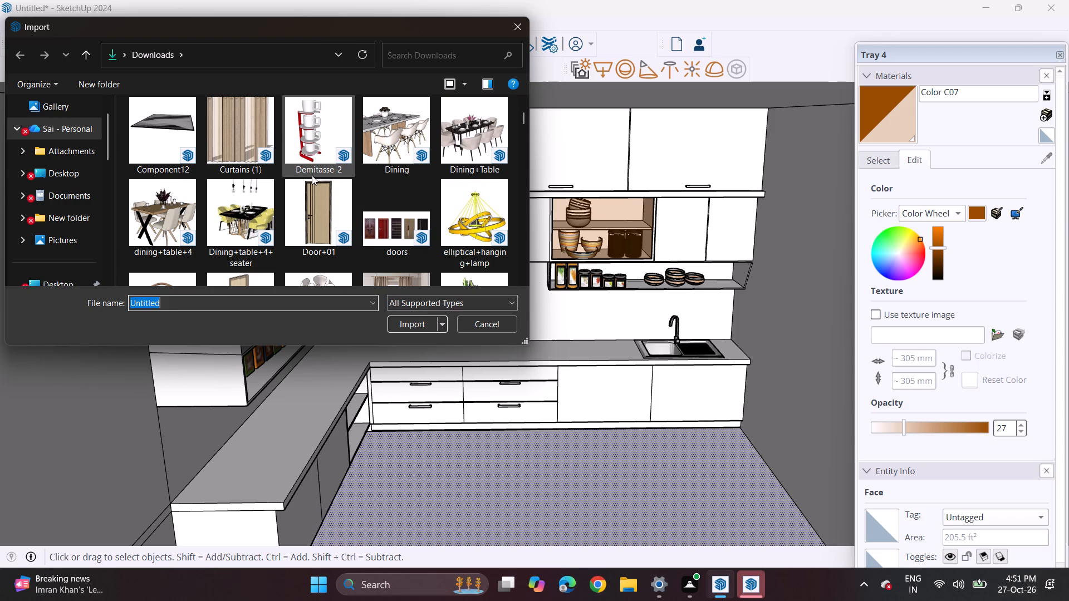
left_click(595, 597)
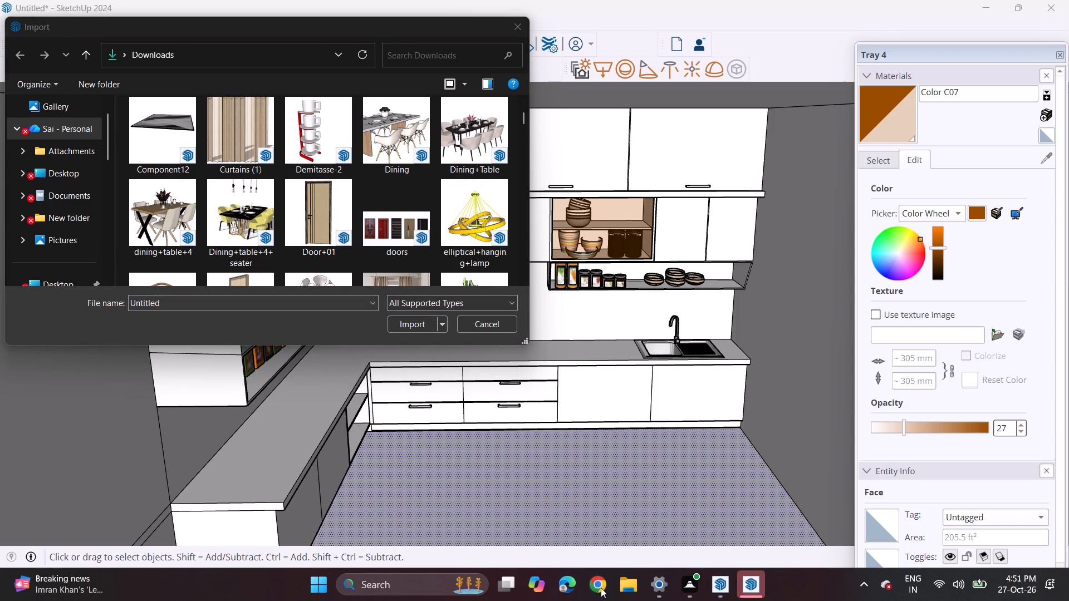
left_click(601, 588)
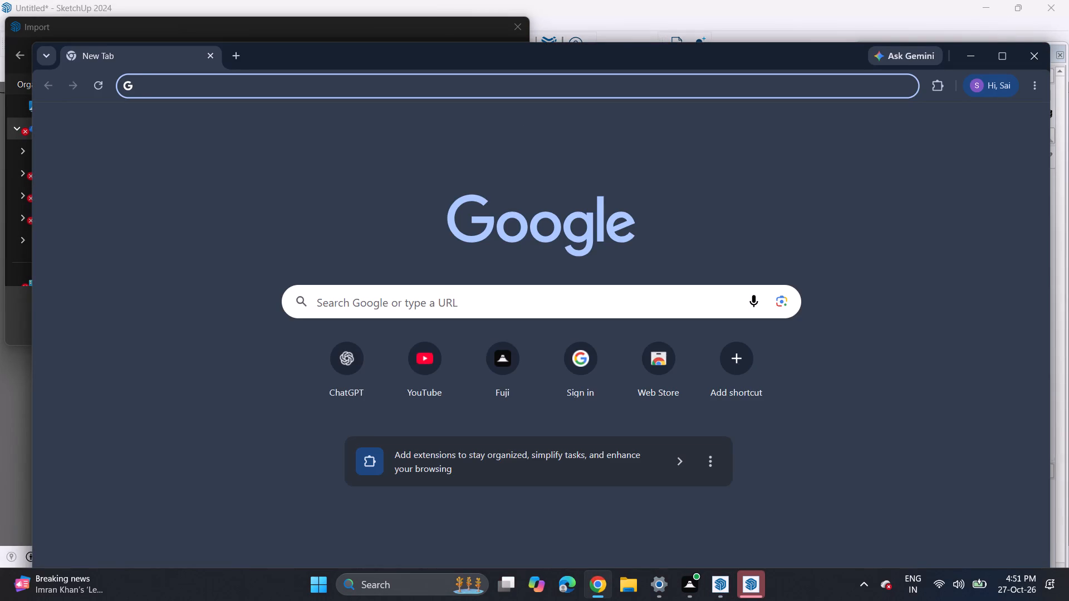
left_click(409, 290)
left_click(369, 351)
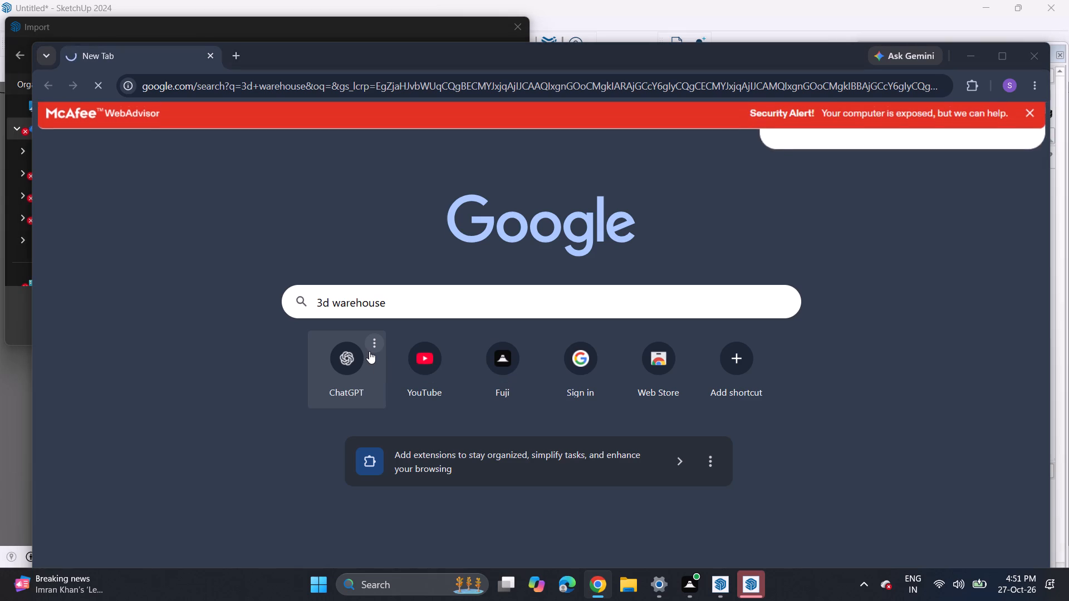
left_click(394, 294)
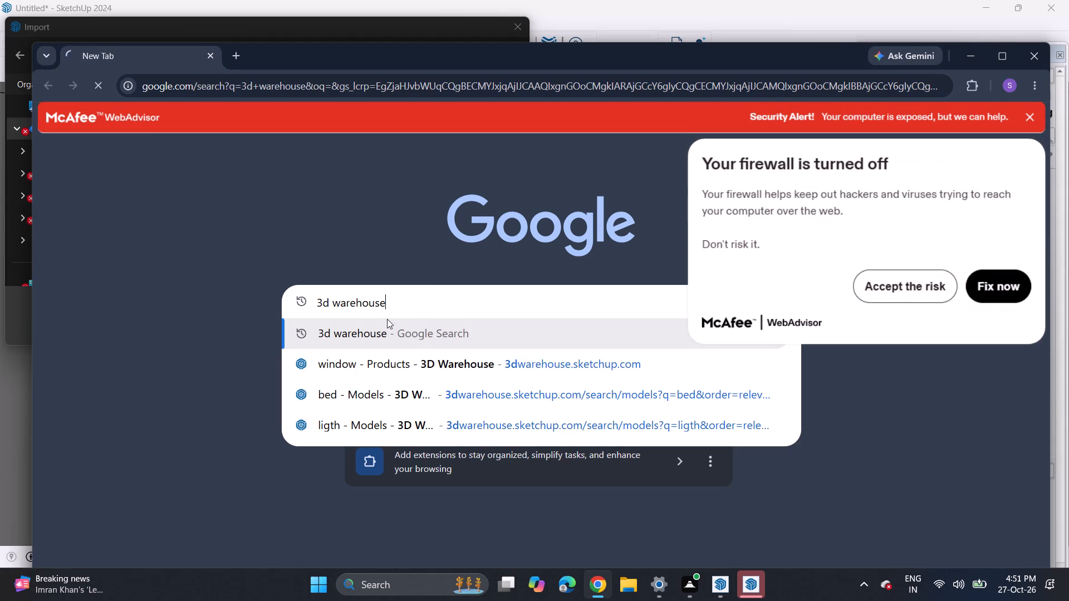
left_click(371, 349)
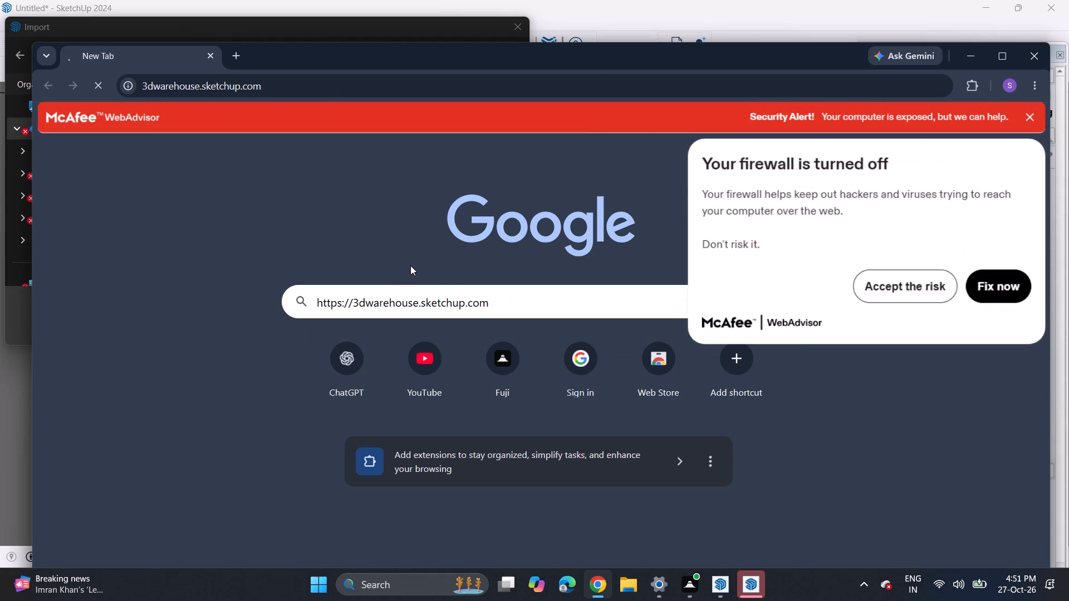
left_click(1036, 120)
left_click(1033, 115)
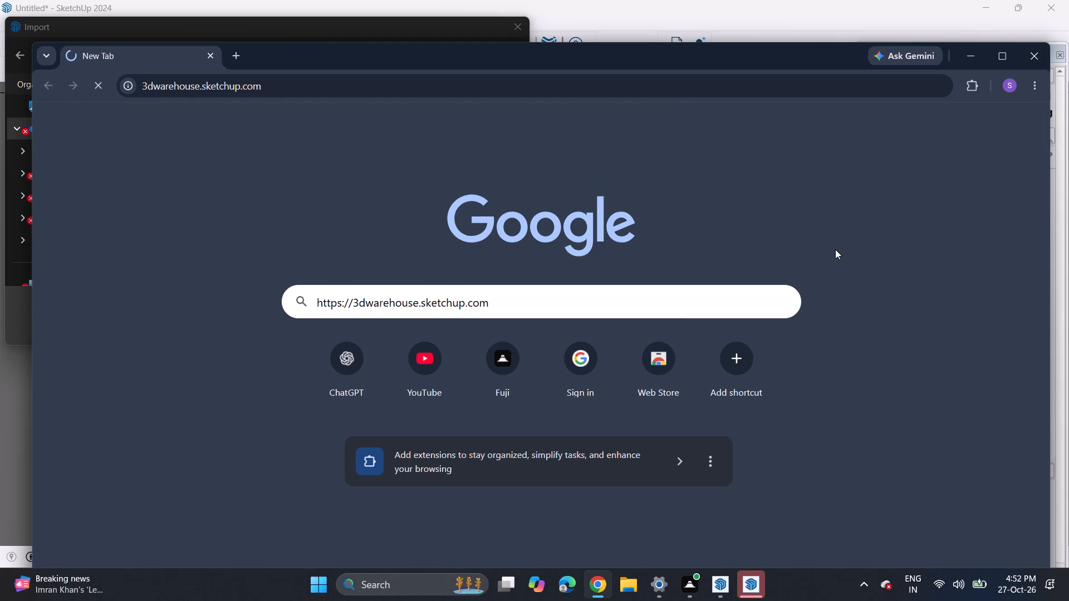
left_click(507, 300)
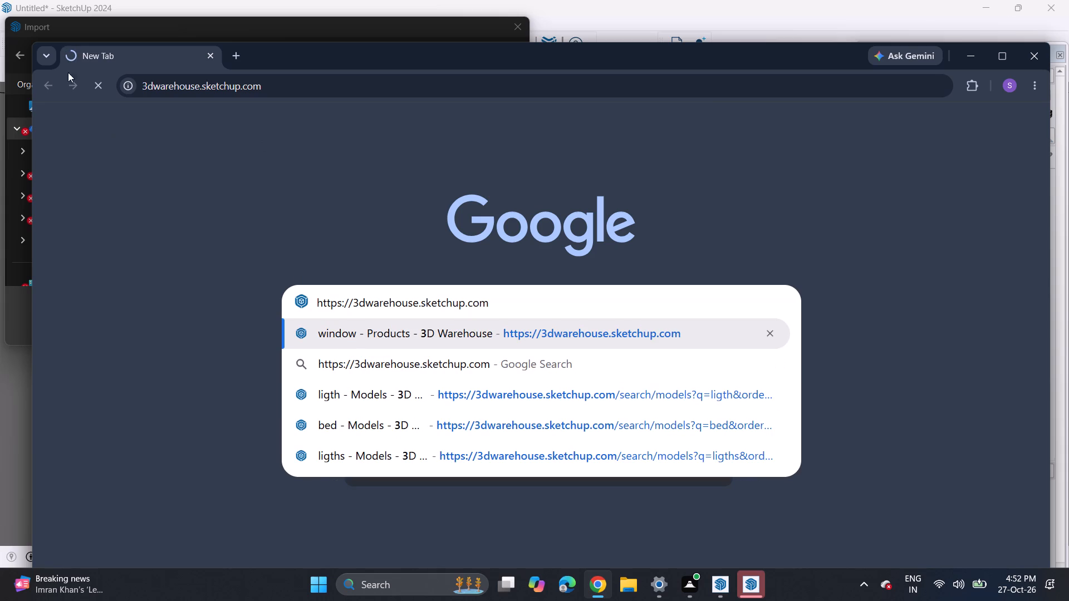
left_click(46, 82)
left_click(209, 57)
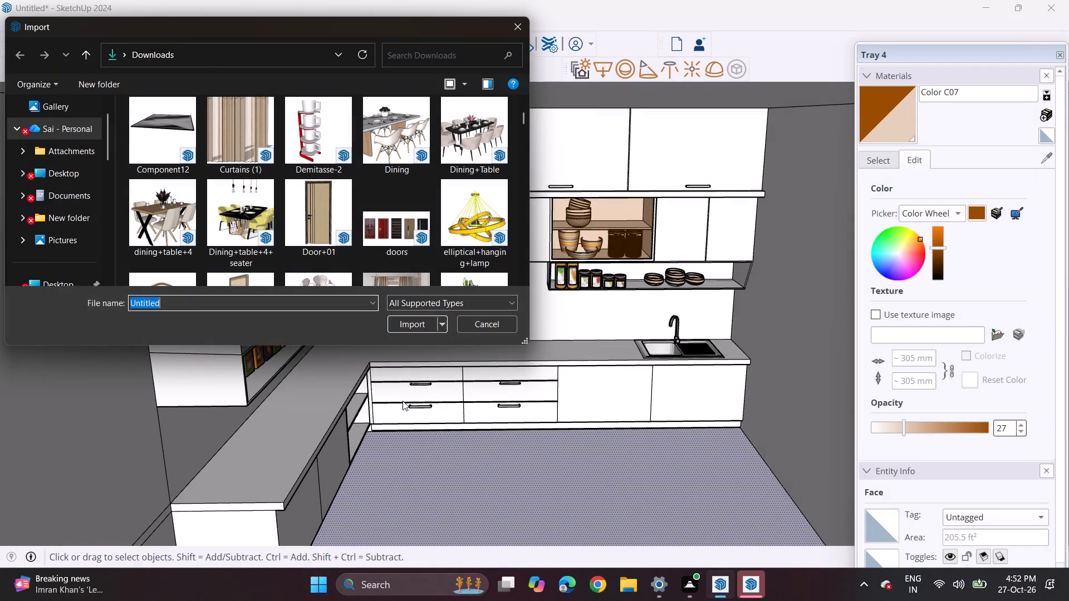
Reopen Chrome and search Google for "3d warehouse".
left_click(602, 584)
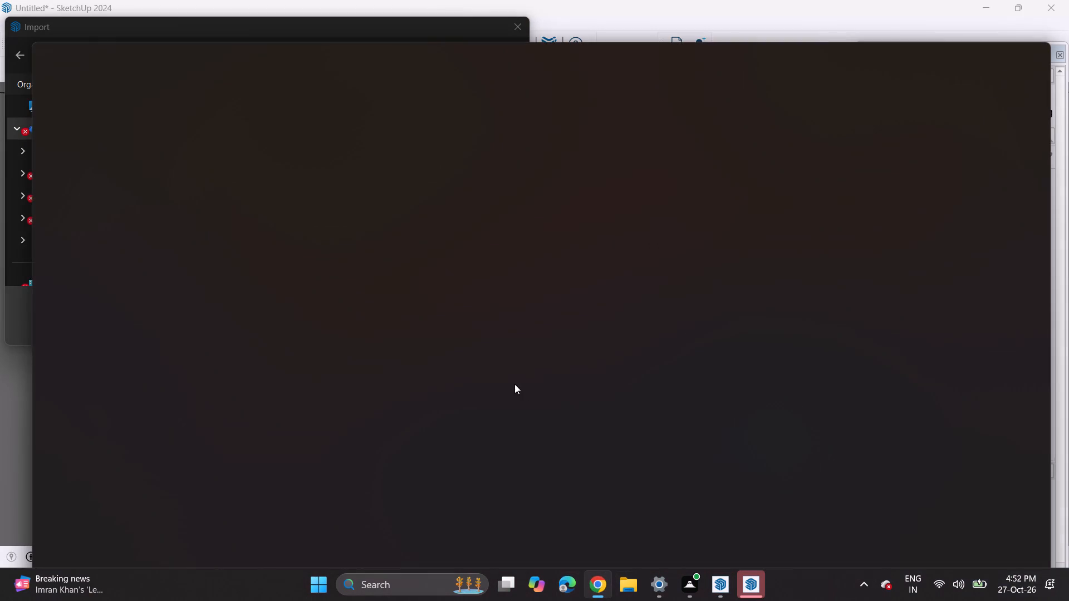
left_click(467, 309)
left_click(374, 359)
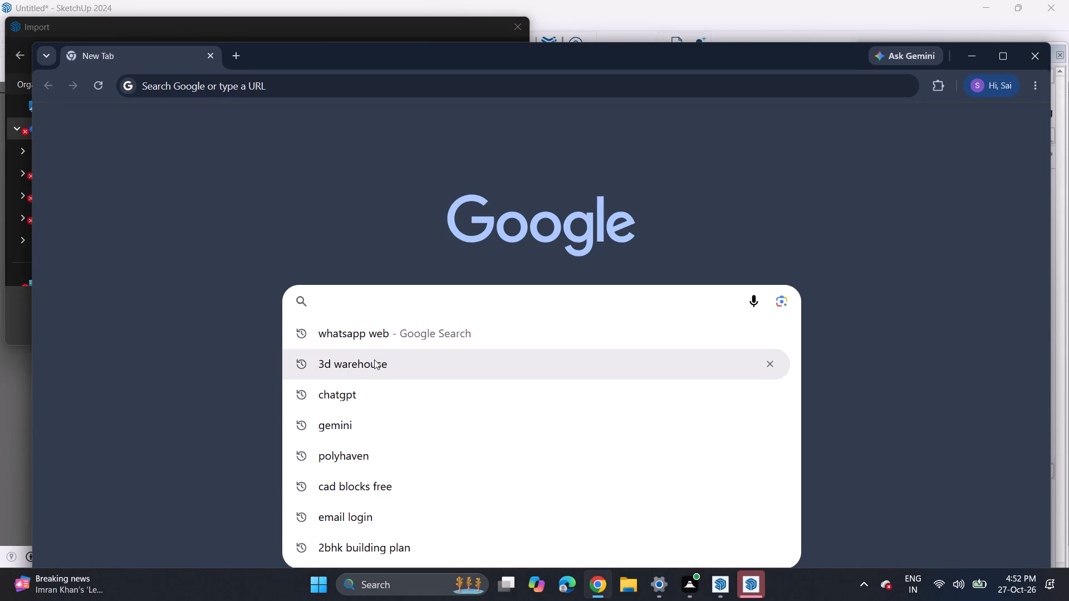
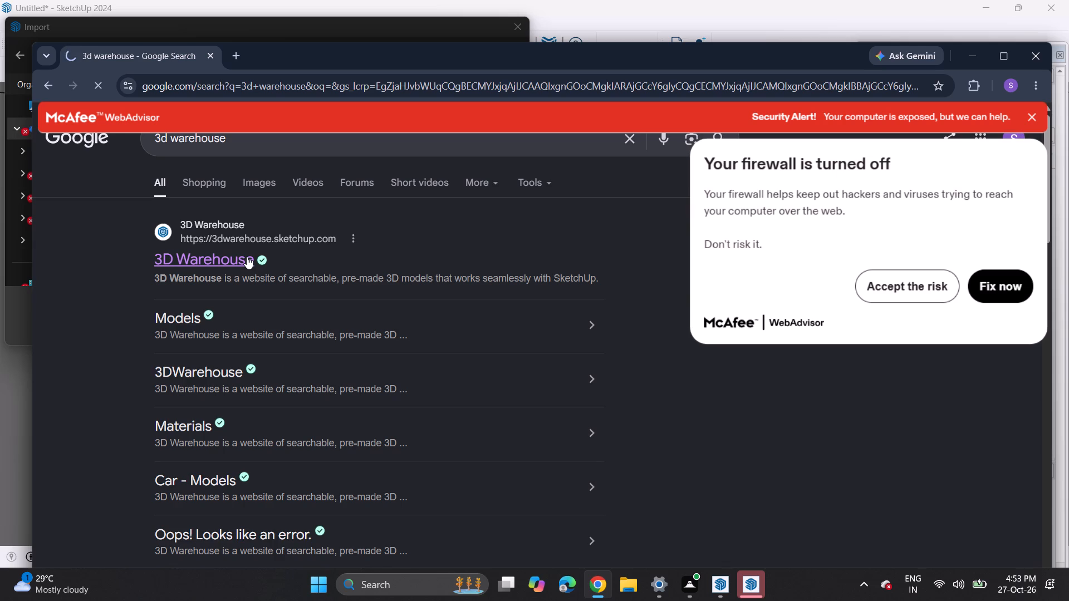
Open the 3D Warehouse website from the Google search results.
left_click(200, 262)
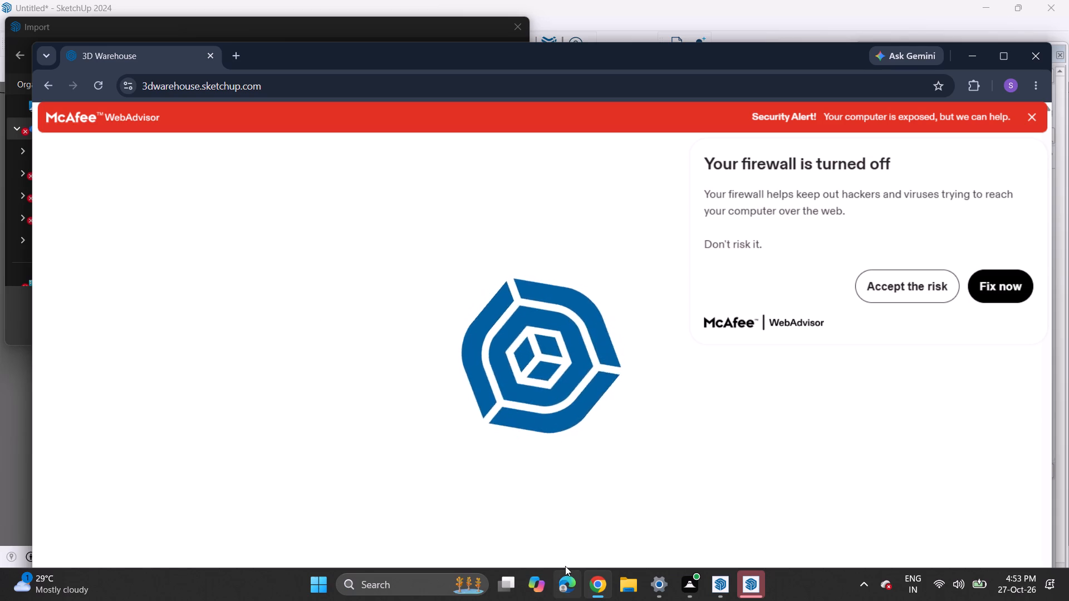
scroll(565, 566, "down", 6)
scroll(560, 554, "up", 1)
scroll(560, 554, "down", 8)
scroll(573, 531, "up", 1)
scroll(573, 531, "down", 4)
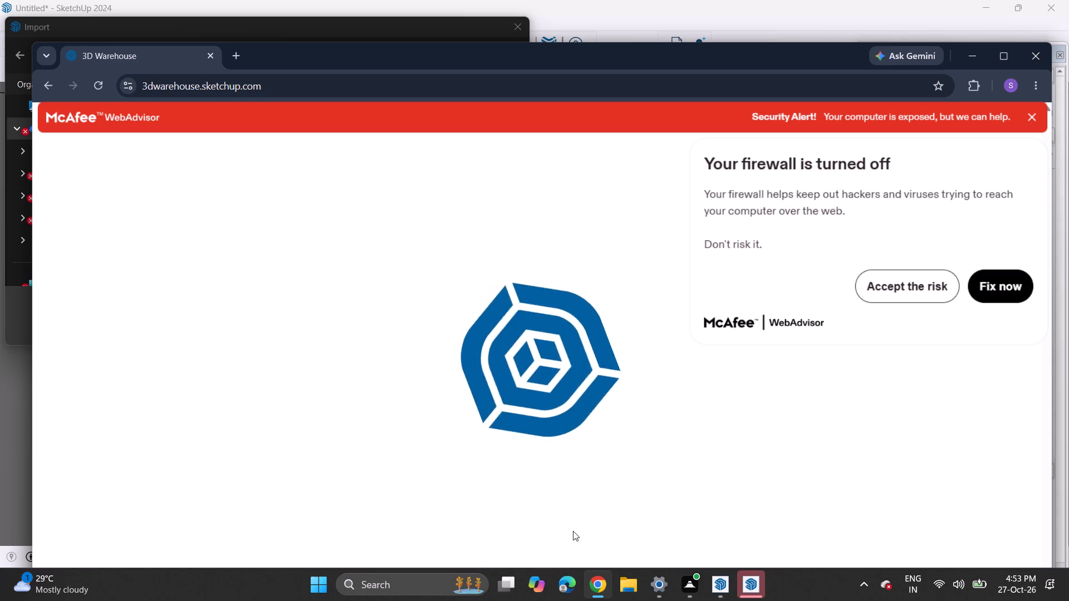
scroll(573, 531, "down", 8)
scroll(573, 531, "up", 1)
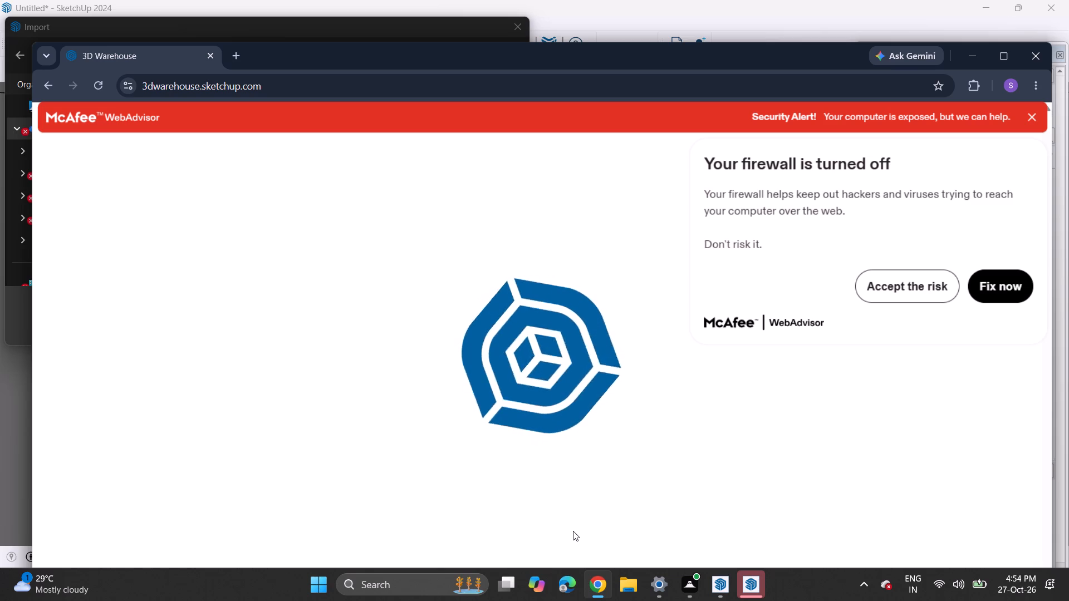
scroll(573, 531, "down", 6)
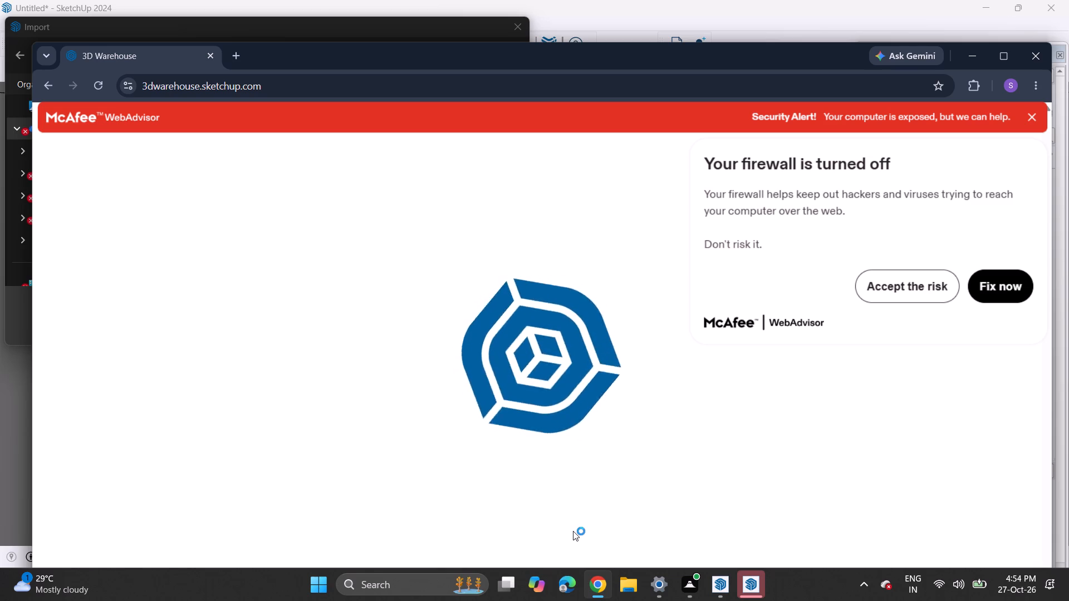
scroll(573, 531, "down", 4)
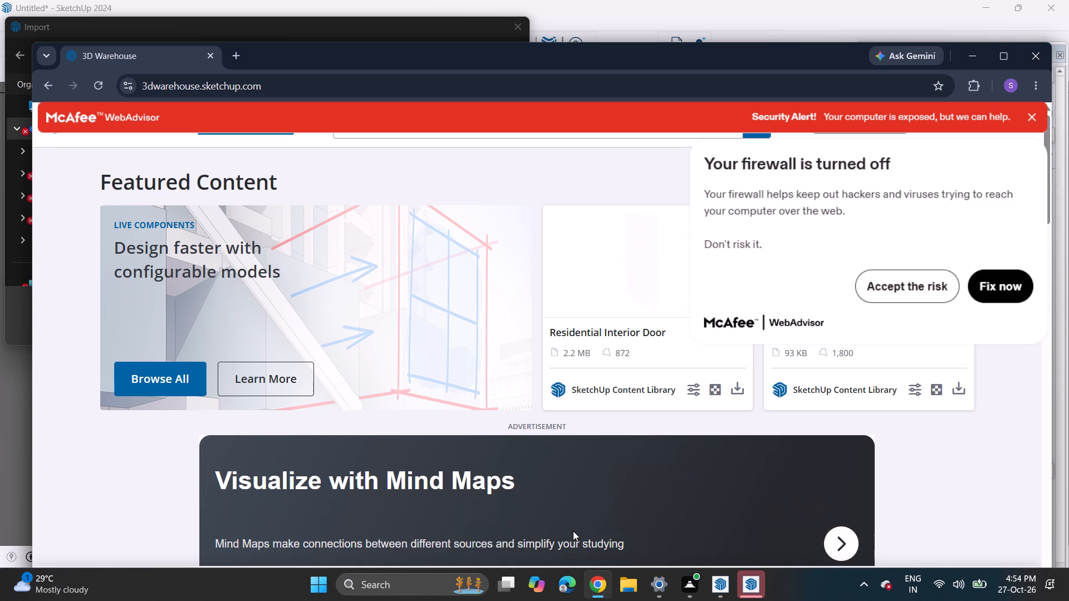
Dismiss the McAfee WebAdvisor security alert covering the 3D Warehouse page header.
scroll(655, 229, "up", 2)
scroll(716, 170, "up", 2)
left_click(1025, 117)
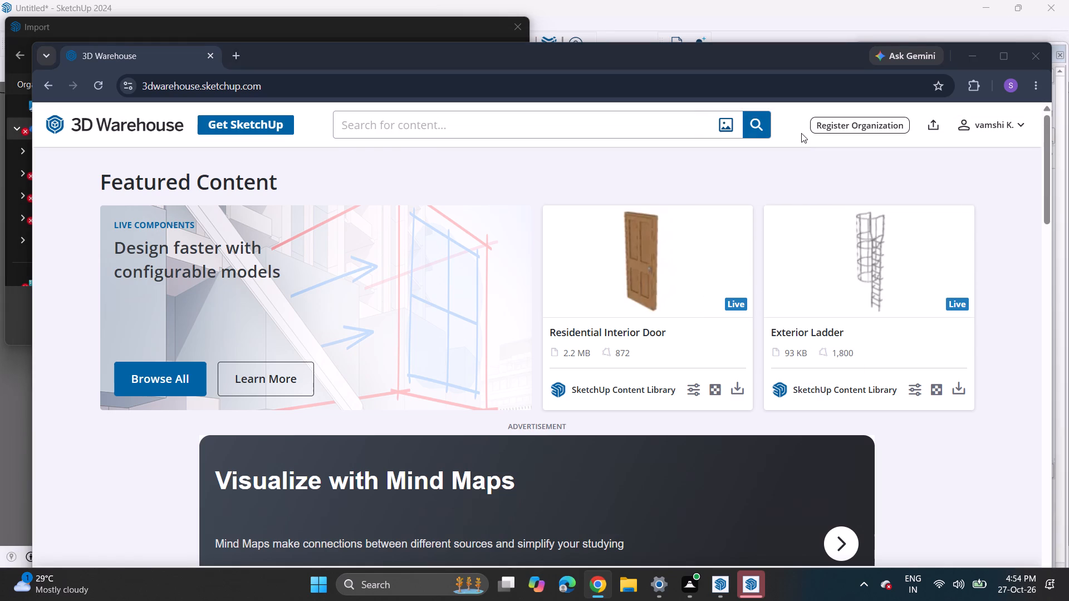
Search 3D Warehouse for "stove" models.
left_click(673, 126)
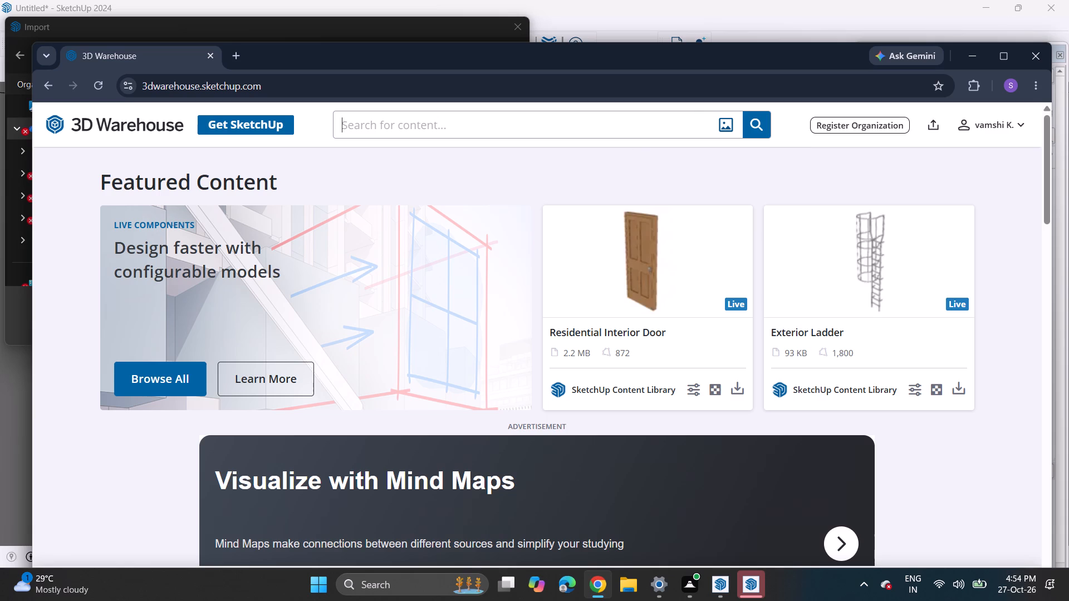
type("stove")
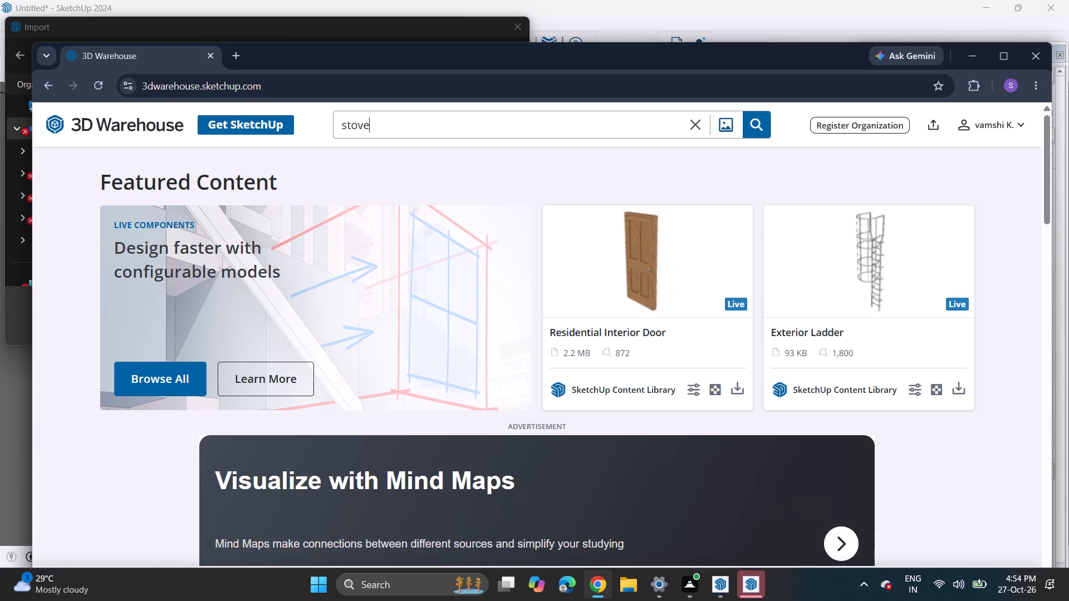
key("Return")
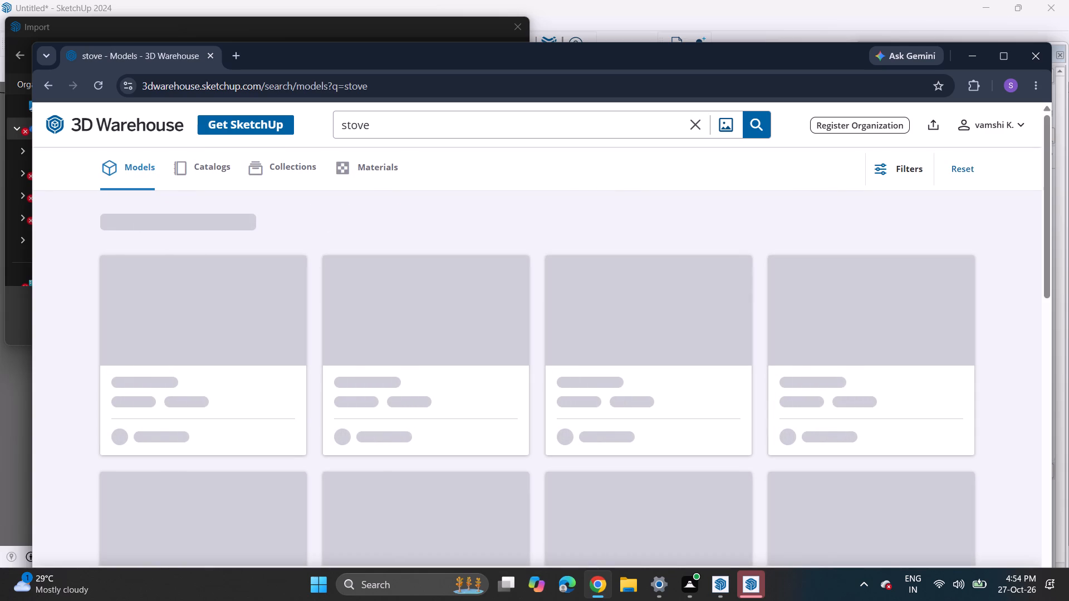
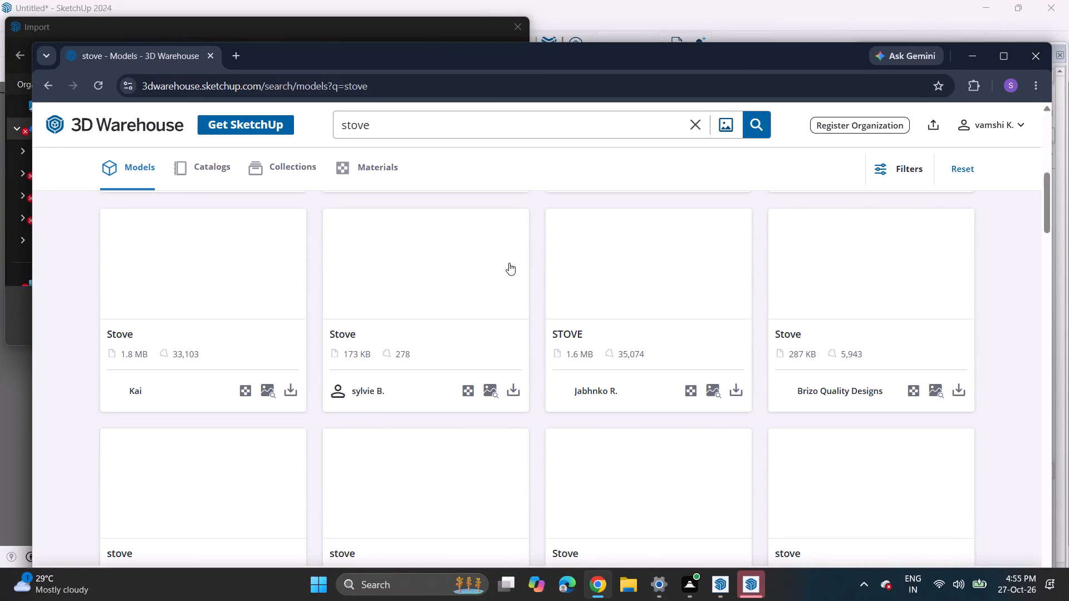
Browse the 3D Warehouse stove results and compare the cooktop and range models.
scroll(509, 263, "down", 5)
scroll(509, 263, "up", 2)
scroll(509, 263, "down", 1)
scroll(509, 263, "up", 4)
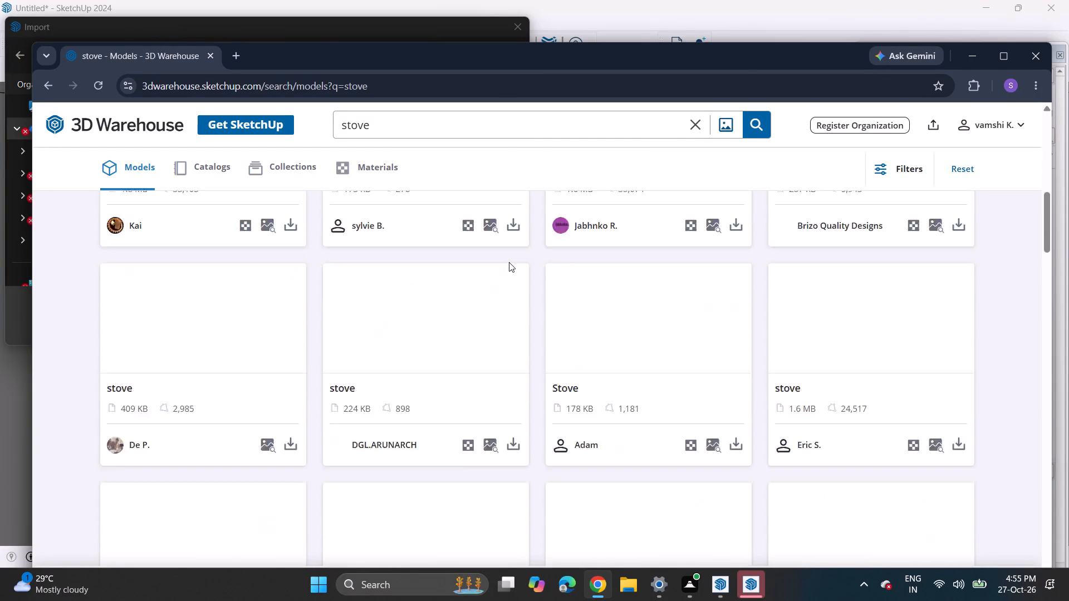
scroll(509, 262, "up", 1)
scroll(509, 262, "down", 1)
scroll(509, 262, "up", 4)
scroll(509, 262, "down", 6)
scroll(529, 284, "up", 1)
scroll(529, 284, "down", 7)
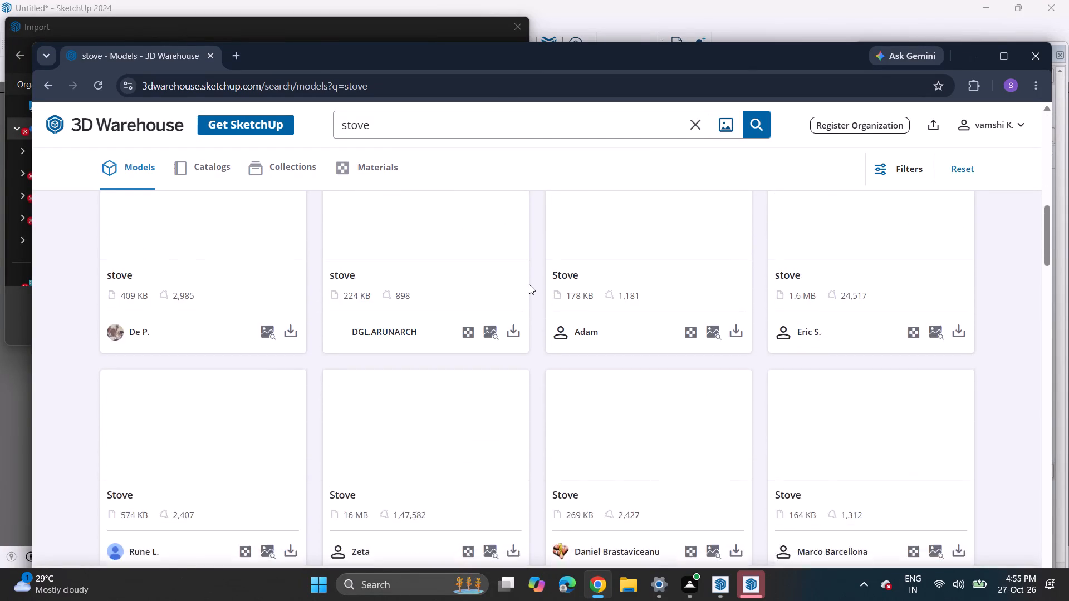
scroll(529, 284, "down", 6)
scroll(529, 284, "up", 7)
scroll(529, 284, "down", 2)
scroll(529, 284, "up", 5)
scroll(529, 284, "down", 8)
scroll(529, 284, "up", 6)
scroll(529, 284, "down", 5)
scroll(529, 284, "up", 6)
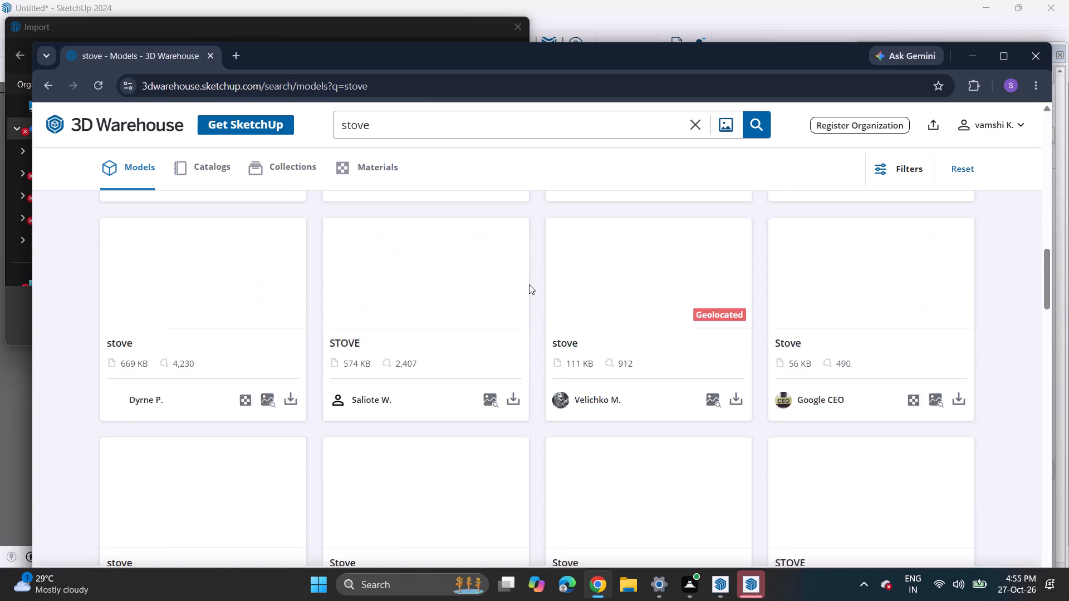
scroll(529, 284, "up", 9)
scroll(529, 284, "down", 1)
scroll(529, 284, "up", 2)
scroll(529, 284, "down", 3)
scroll(529, 284, "up", 10)
scroll(529, 284, "down", 1)
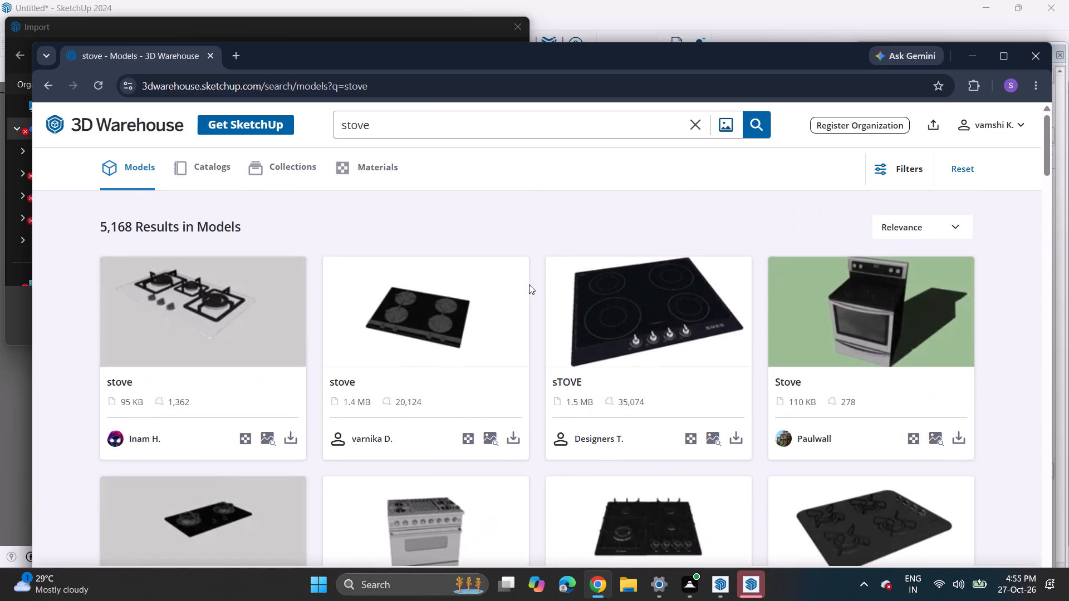
scroll(529, 284, "down", 1)
scroll(529, 284, "up", 2)
scroll(469, 332, "down", 2)
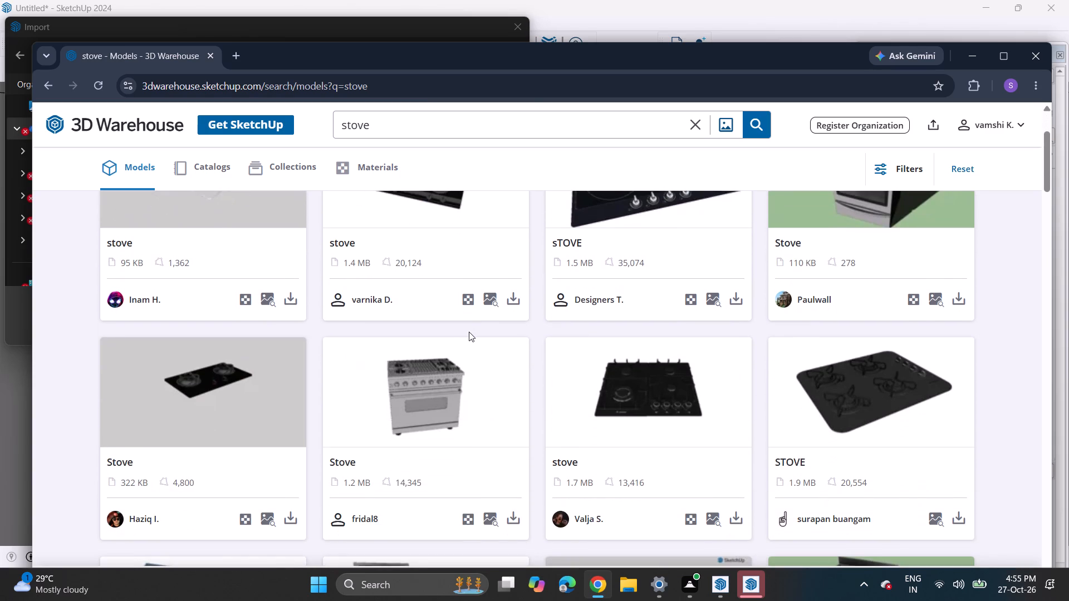
scroll(469, 332, "down", 5)
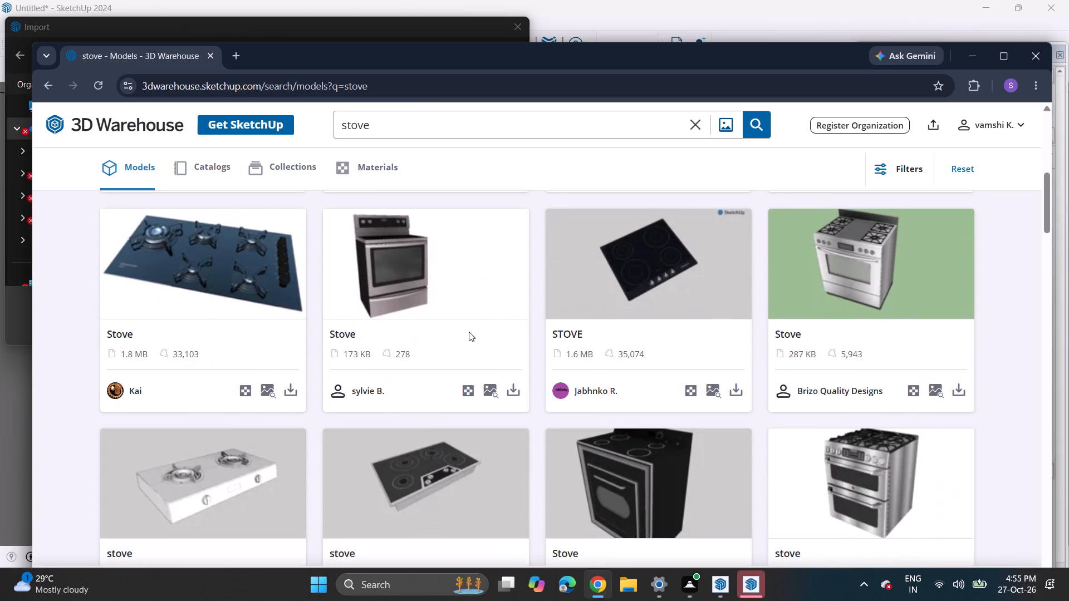
scroll(469, 332, "down", 5)
scroll(469, 332, "up", 8)
scroll(469, 332, "down", 1)
scroll(469, 332, "up", 5)
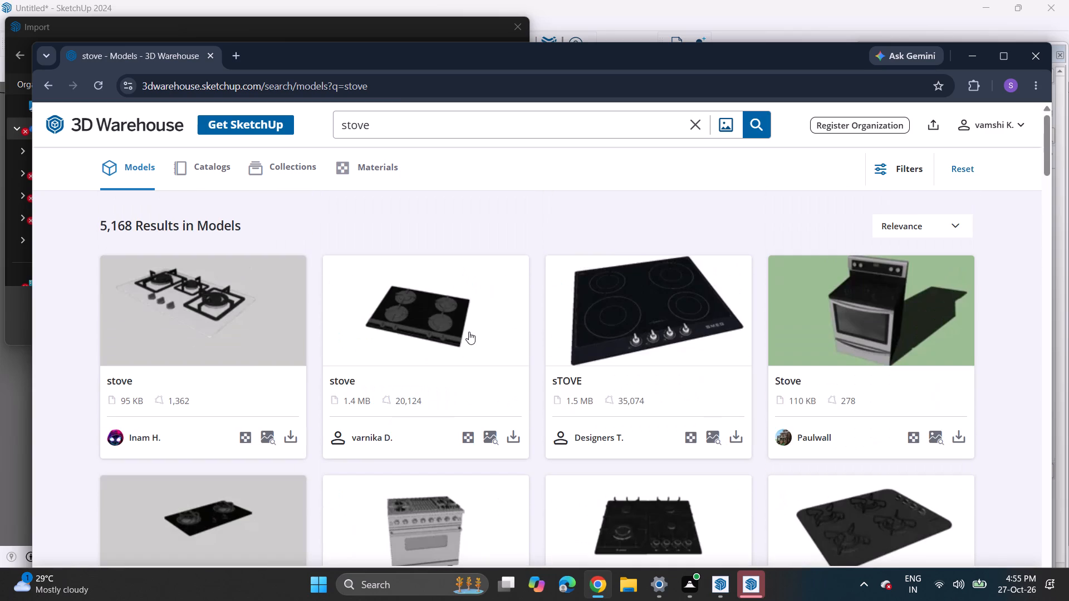
scroll(469, 332, "up", 7)
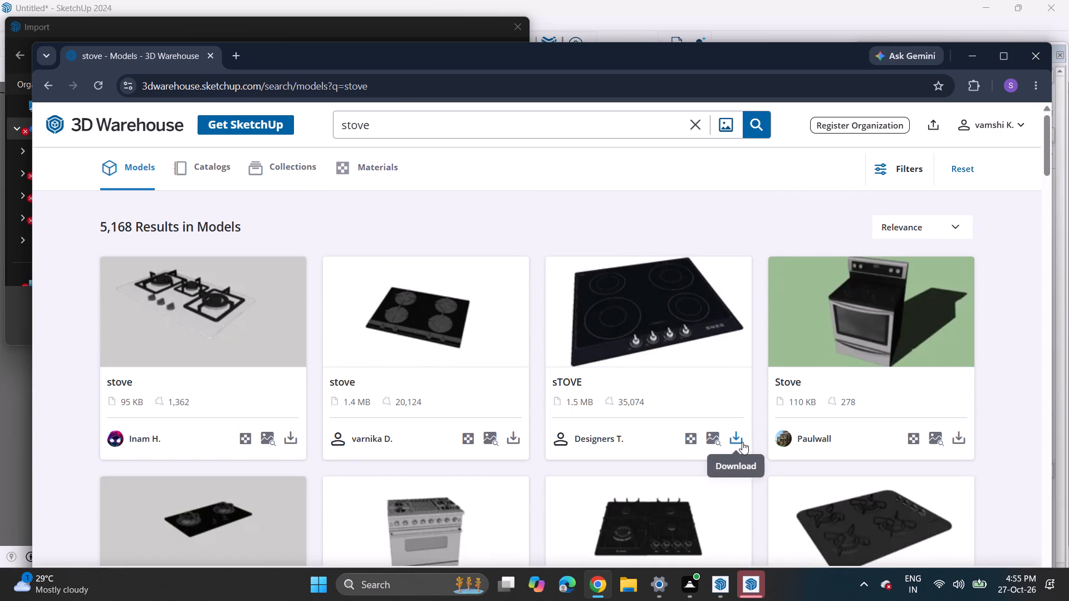
scroll(502, 397, "down", 9)
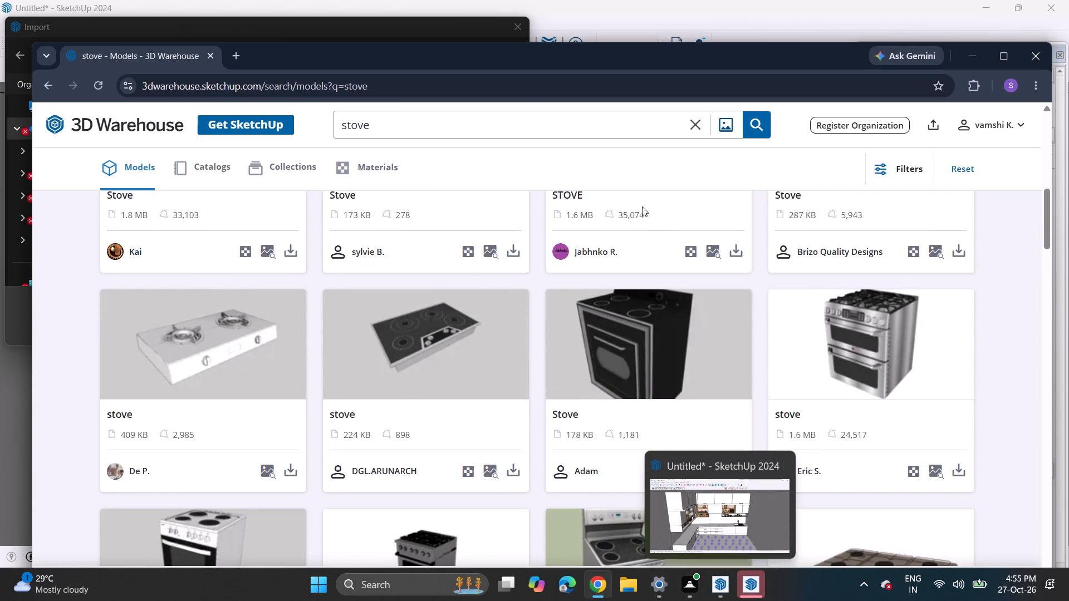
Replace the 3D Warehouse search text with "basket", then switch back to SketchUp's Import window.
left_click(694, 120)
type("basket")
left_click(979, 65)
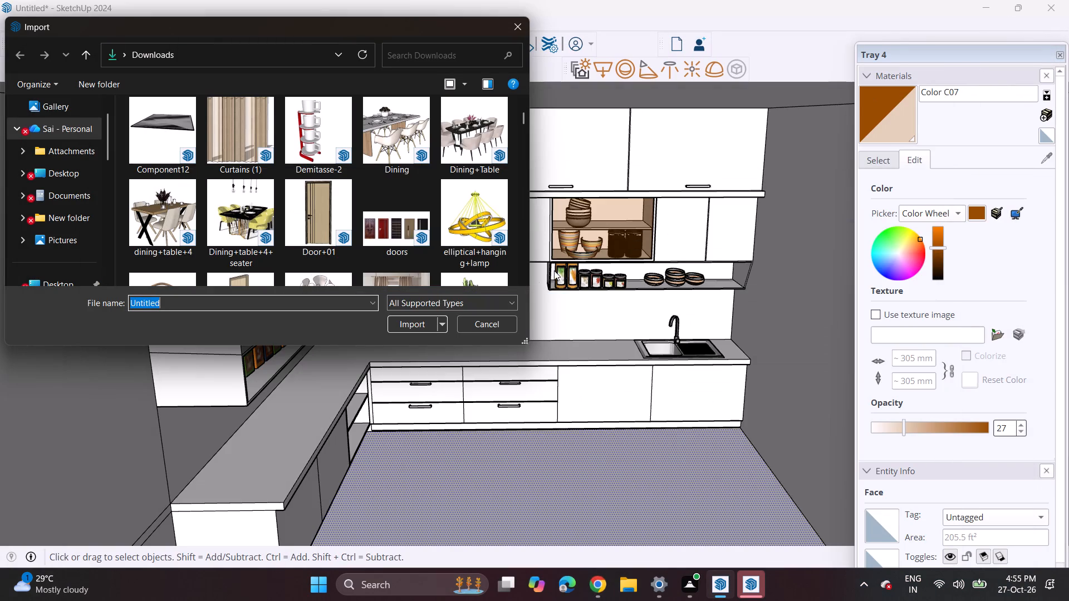
Look through the model thumbnails in the Downloads folder for a suitable kitchen stove component.
scroll(366, 230, "down", 2)
scroll(369, 235, "up", 1)
scroll(369, 235, "down", 2)
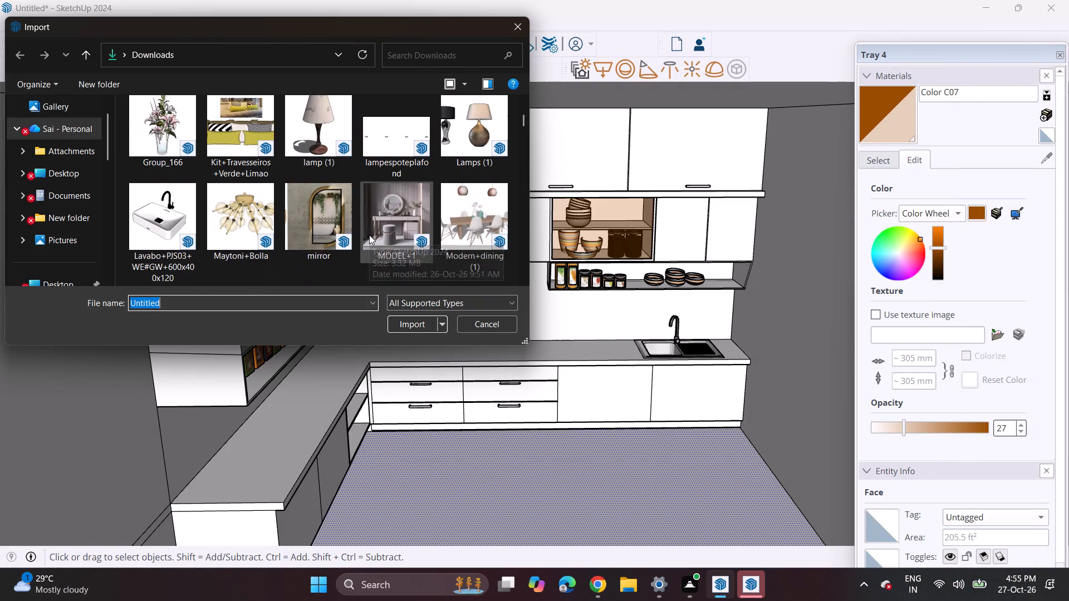
scroll(369, 235, "down", 7)
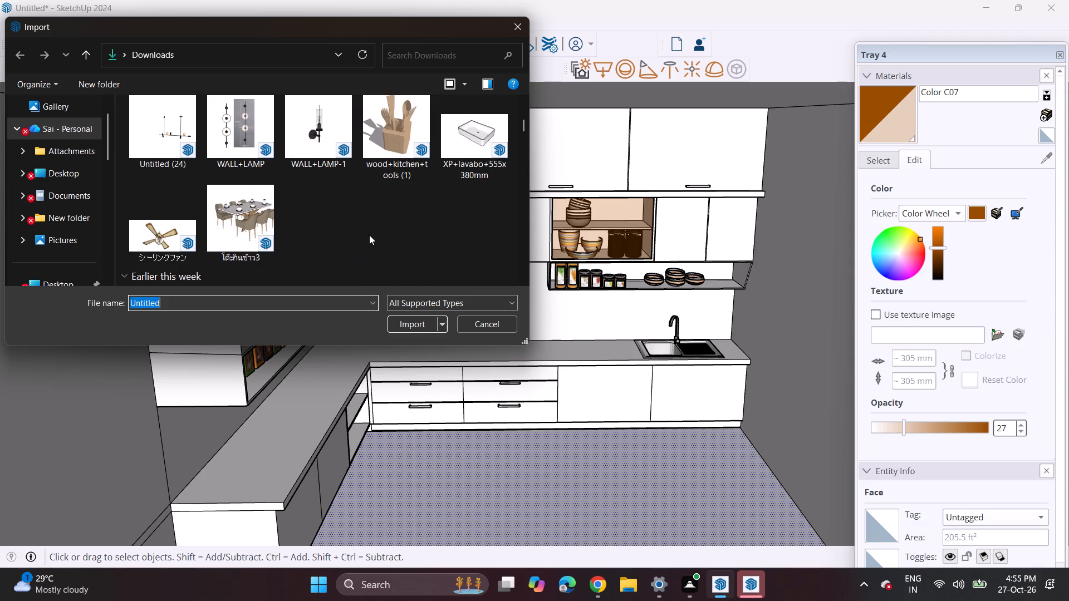
scroll(369, 235, "down", 2)
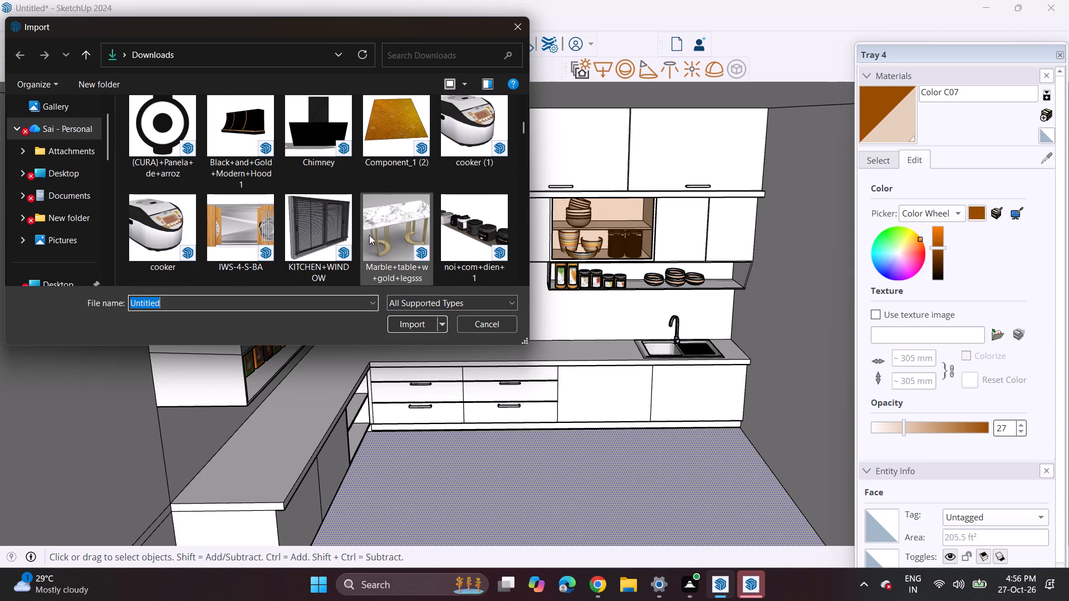
scroll(369, 235, "down", 3)
scroll(369, 235, "up", 1)
scroll(369, 235, "down", 1)
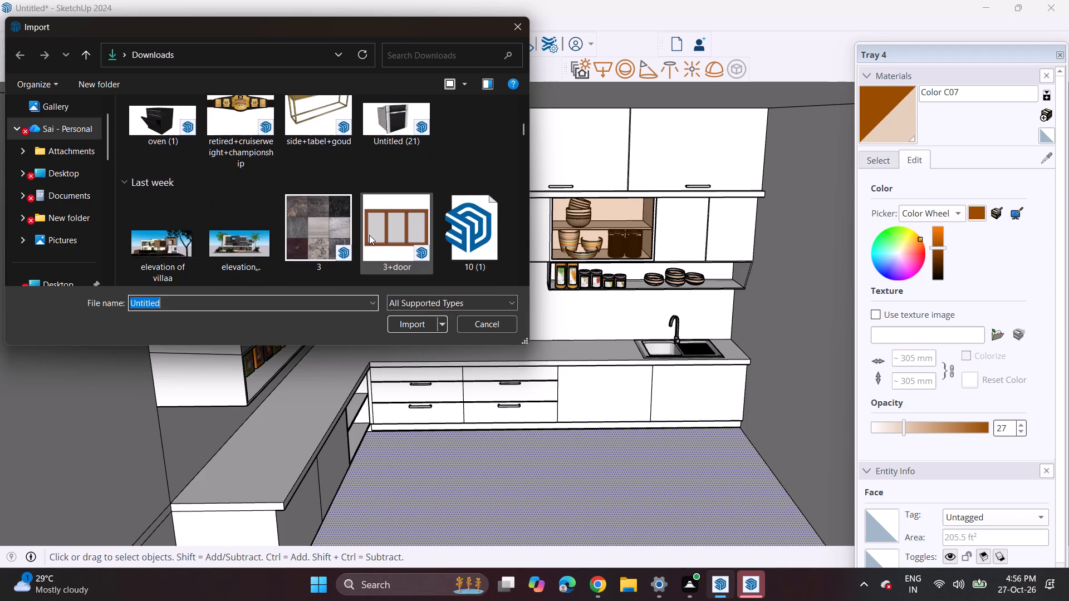
scroll(369, 235, "down", 3)
scroll(369, 235, "up", 2)
scroll(369, 235, "down", 1)
scroll(369, 235, "up", 8)
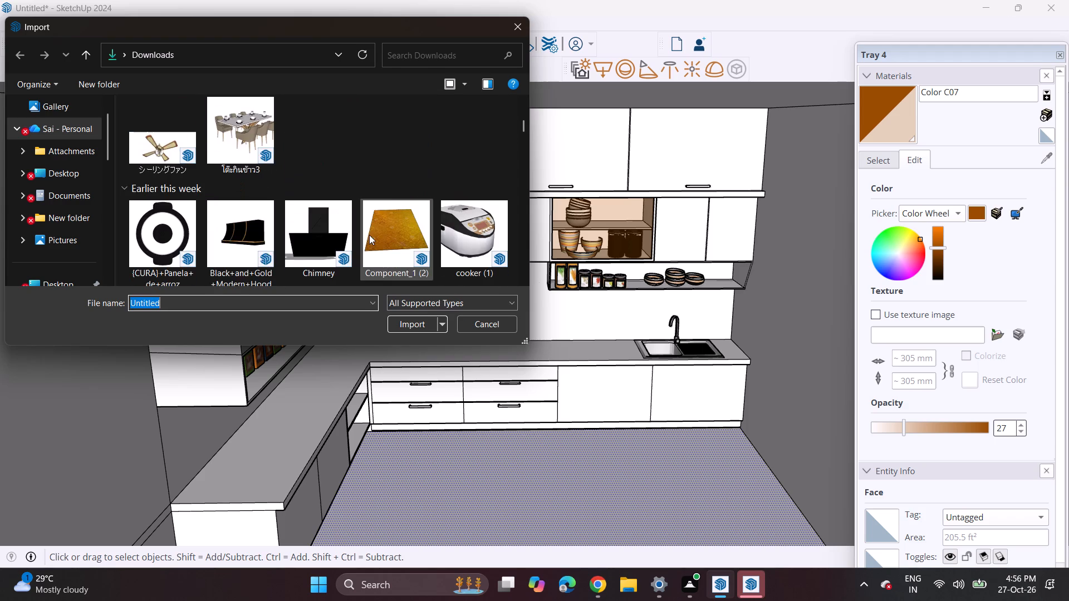
scroll(369, 235, "up", 2)
scroll(369, 235, "down", 4)
scroll(369, 235, "up", 5)
scroll(369, 235, "down", 5)
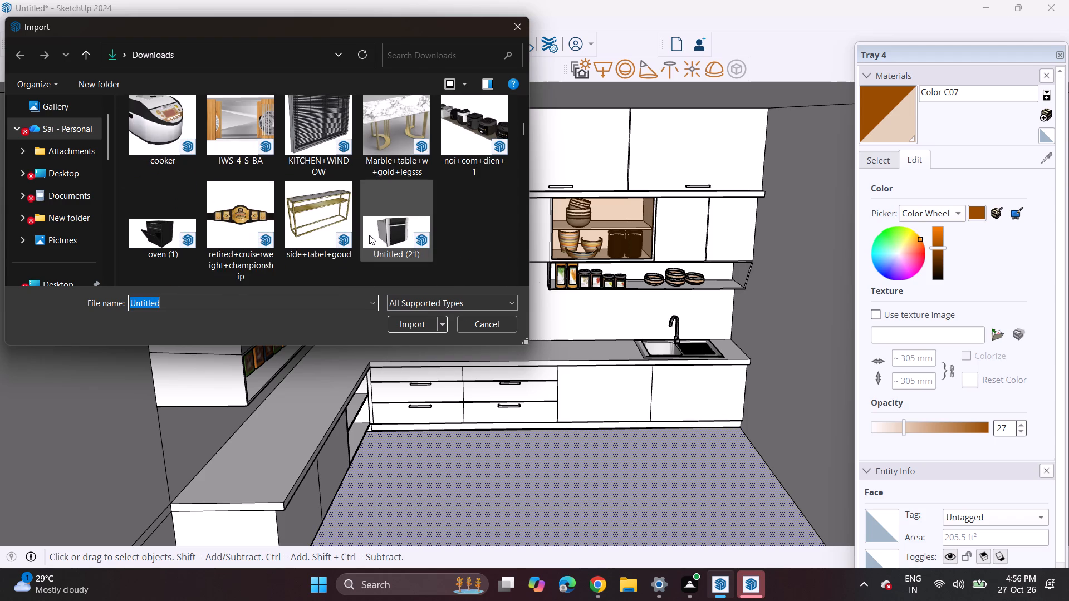
scroll(437, 242, "up", 4)
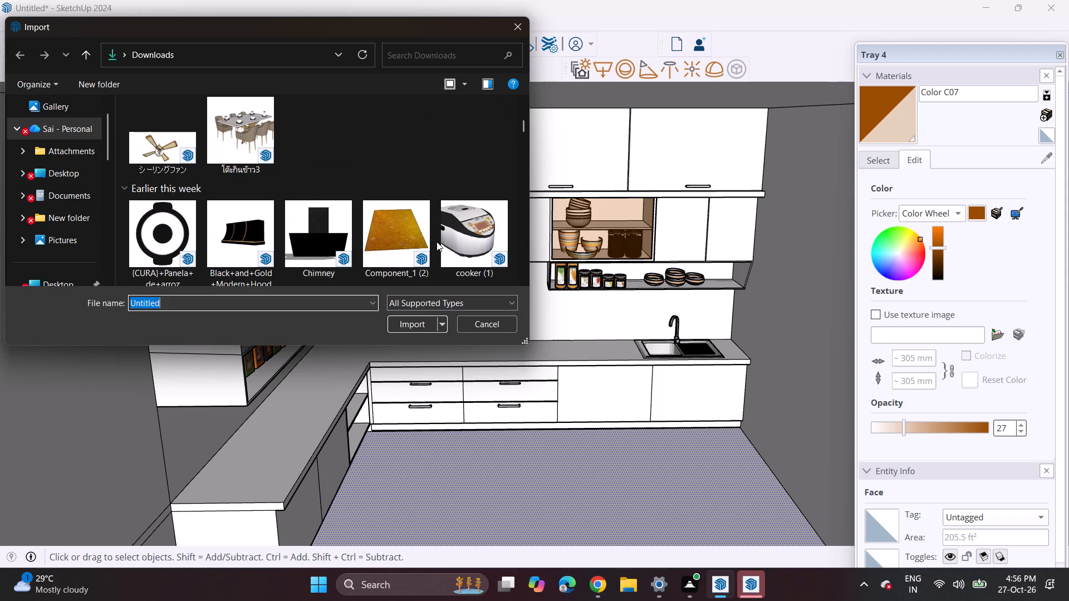
Import the black four-burner cooktop file 1045 from Downloads and place it in the kitchen model.
scroll(437, 242, "up", 7)
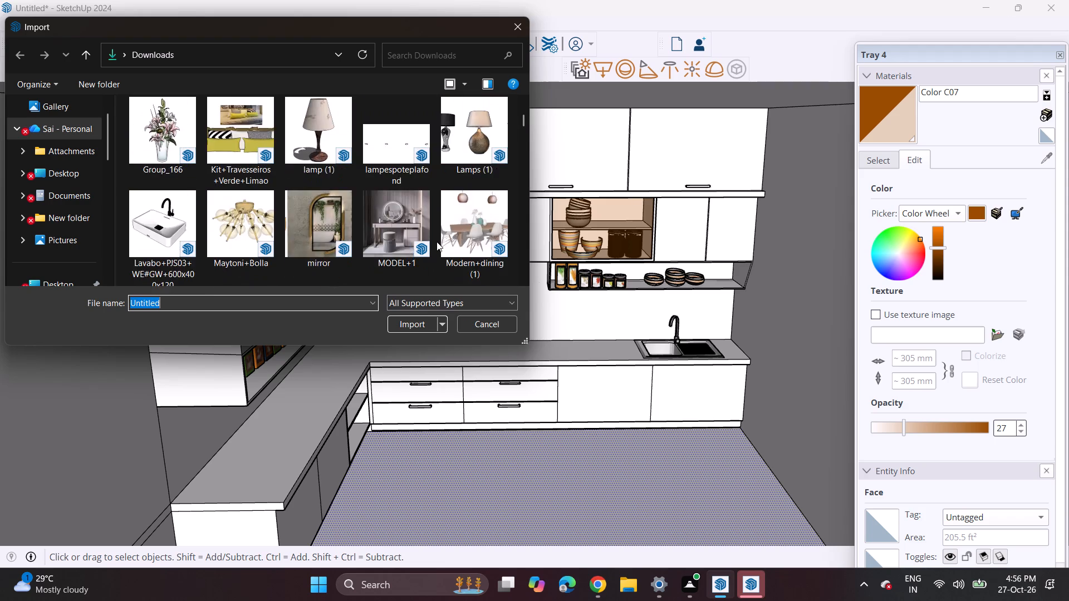
scroll(437, 242, "up", 5)
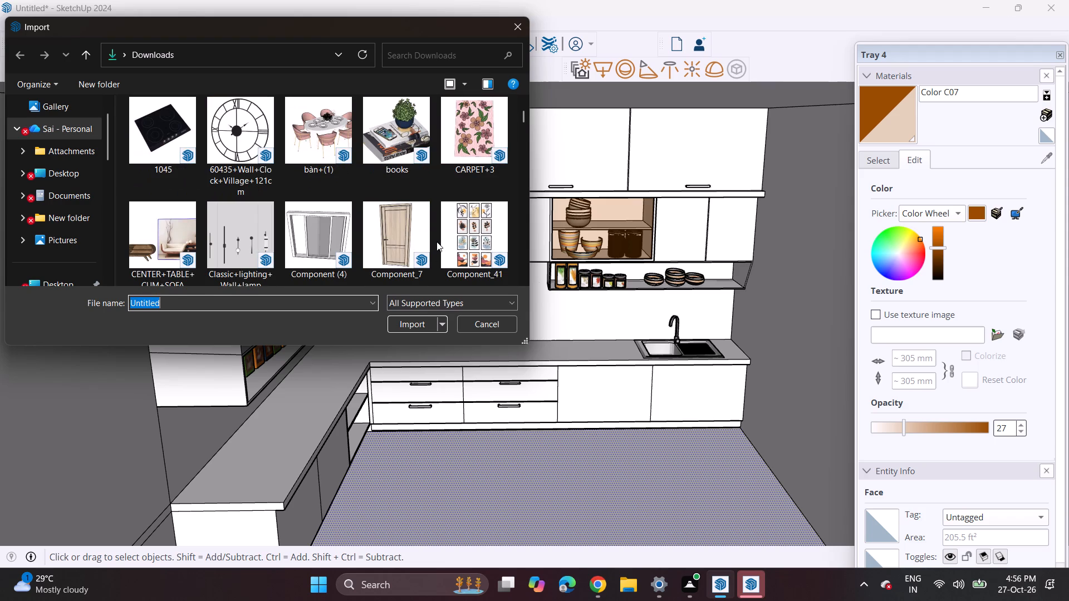
left_click(169, 117)
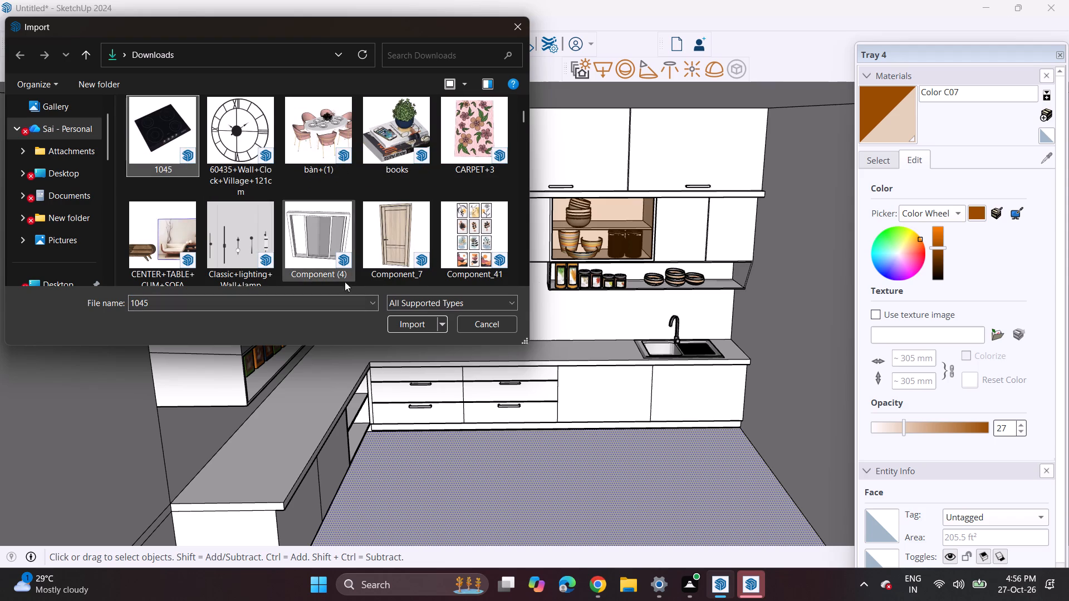
left_click(406, 318)
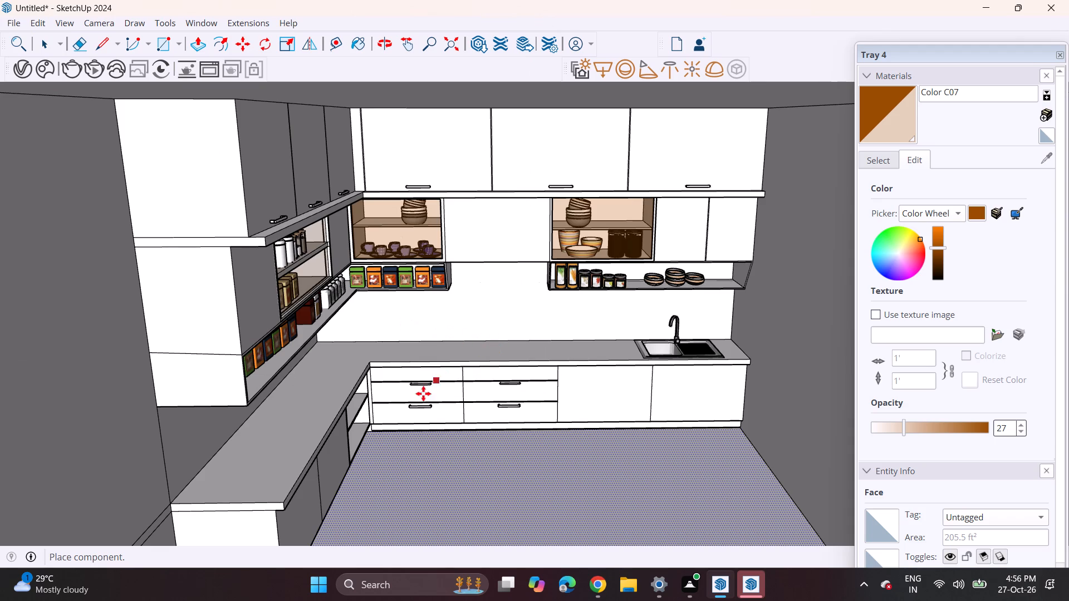
scroll(479, 456, "down", 1)
scroll(479, 456, "up", 2)
scroll(478, 456, "down", 6)
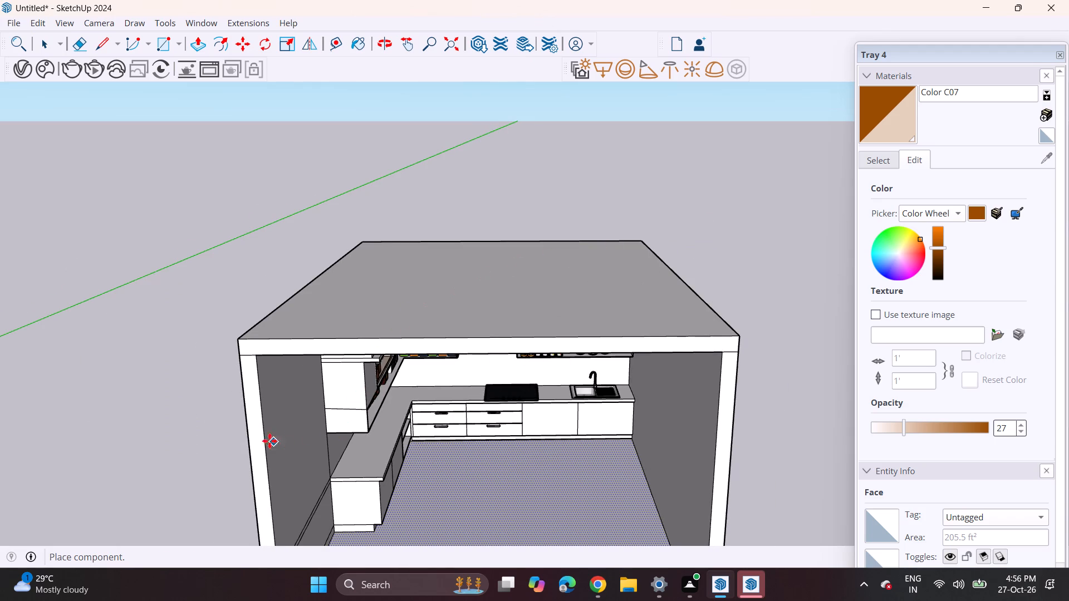
left_click(254, 436)
Move the cooktop by its front corner onto the countertop above the drawer cabinets.
scroll(447, 385, "up", 6)
scroll(521, 413, "up", 3)
scroll(536, 417, "down", 1)
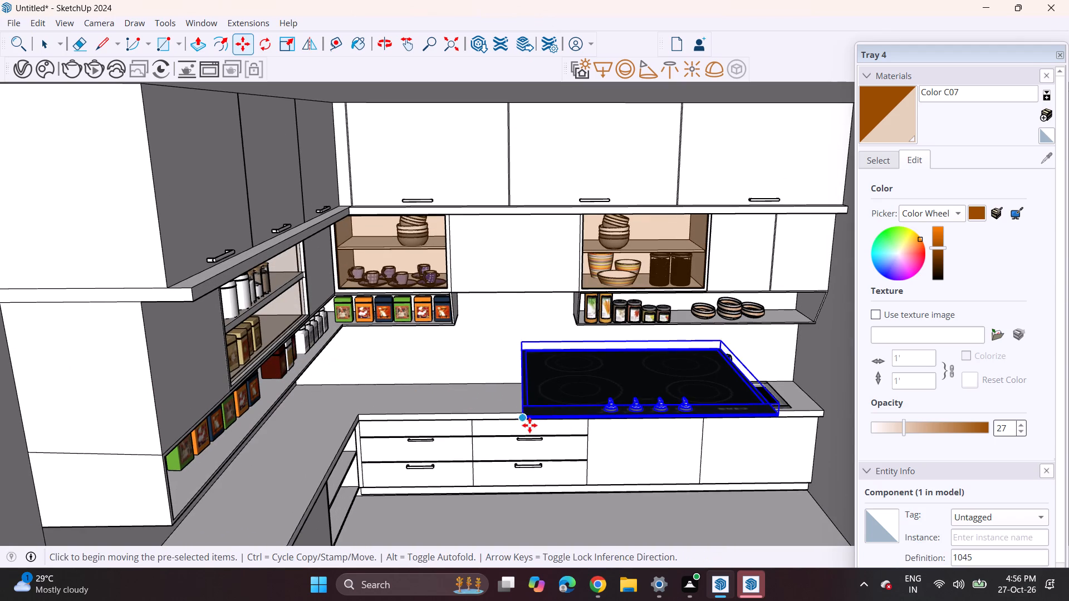
left_click(529, 425)
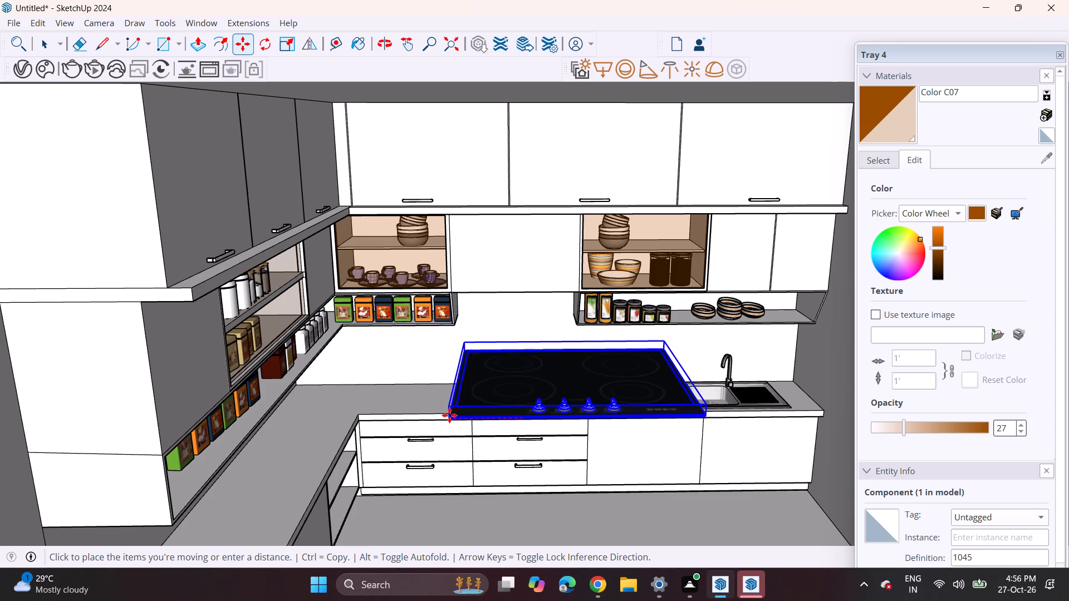
middle_click_drag(437, 408, 576, 370)
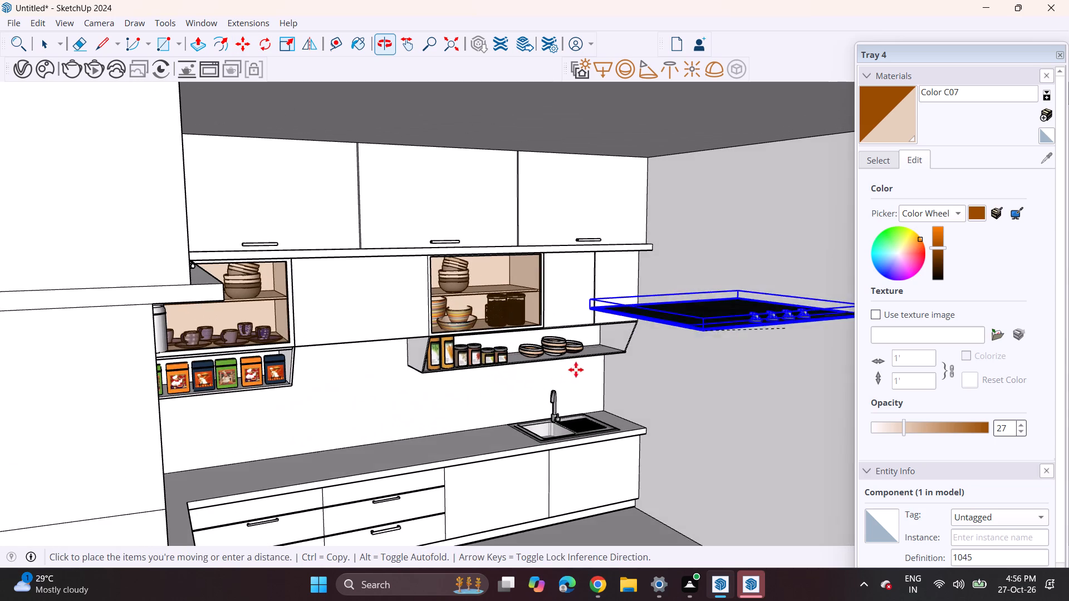
left_click(335, 481)
Move the cooktop slightly back from the countertop's front edge.
scroll(379, 477, "up", 9)
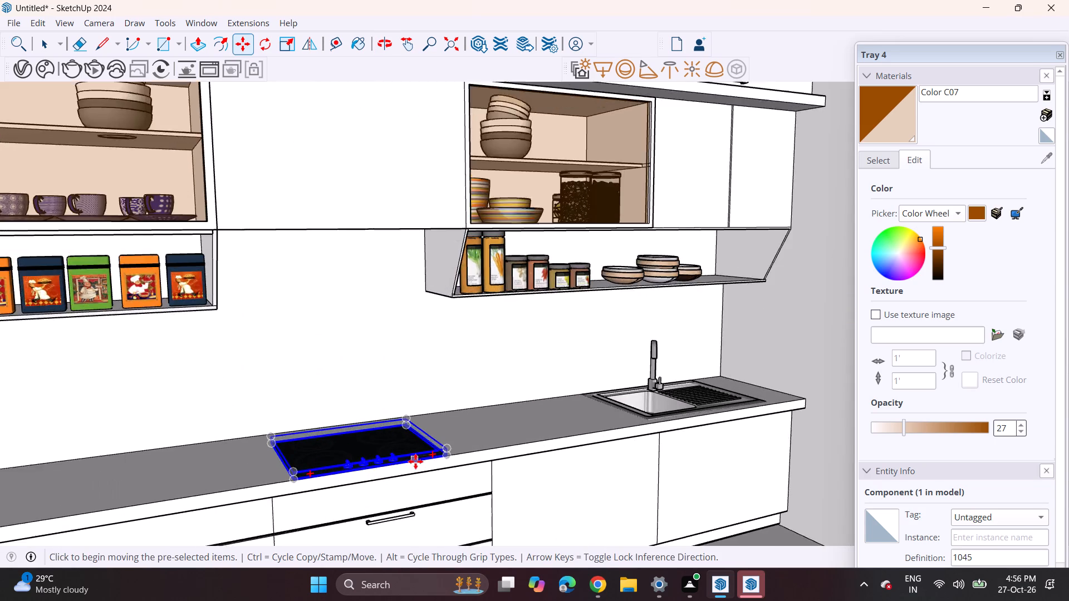
scroll(415, 461, "up", 3)
middle_click_drag(453, 451, 291, 549)
scroll(381, 491, "up", 5)
left_click(359, 459)
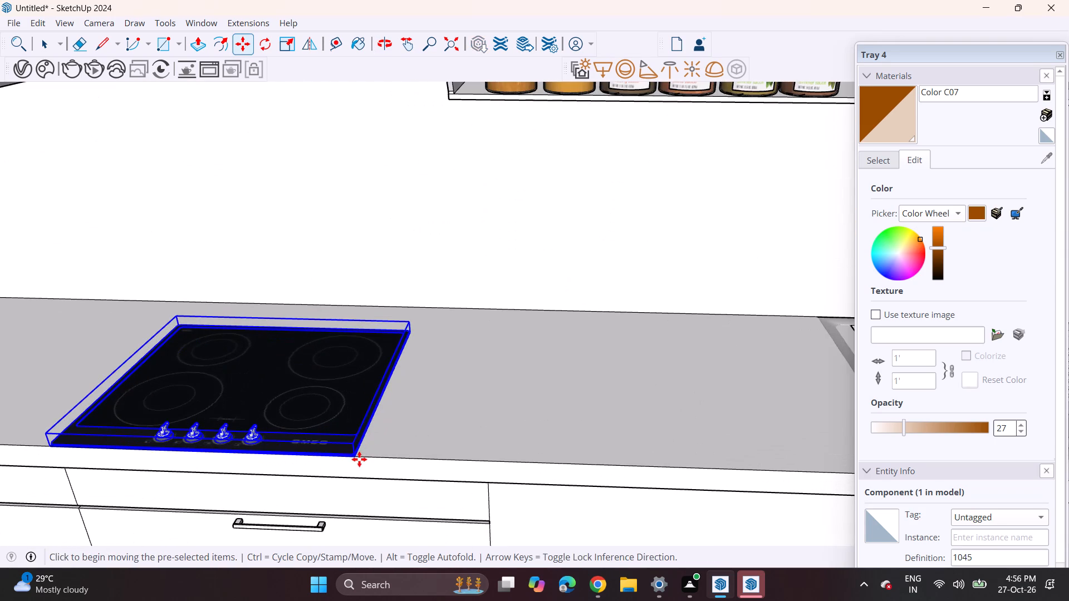
left_click(371, 443)
Shift the cooktop a little along the countertop, away from the sink, and deselect it.
middle_click_drag(472, 366, 531, 327)
scroll(518, 335, "down", 2)
scroll(516, 346, "up", 1)
scroll(516, 355, "down", 2)
middle_click_drag(489, 381, 552, 383)
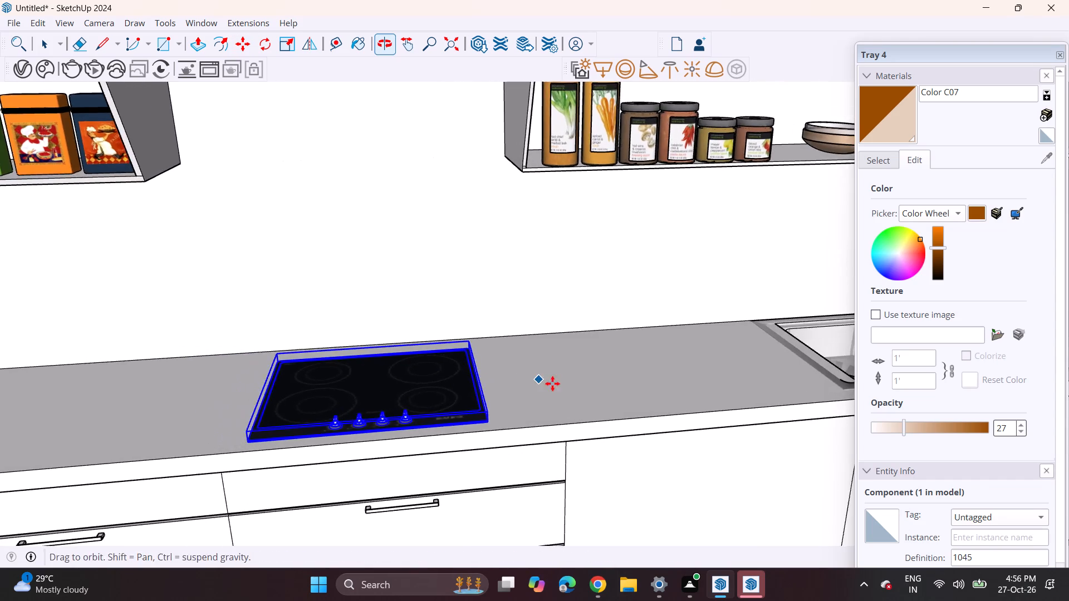
middle_click_drag(552, 383, 552, 383)
middle_click_drag(551, 383, 522, 352)
left_click(244, 419)
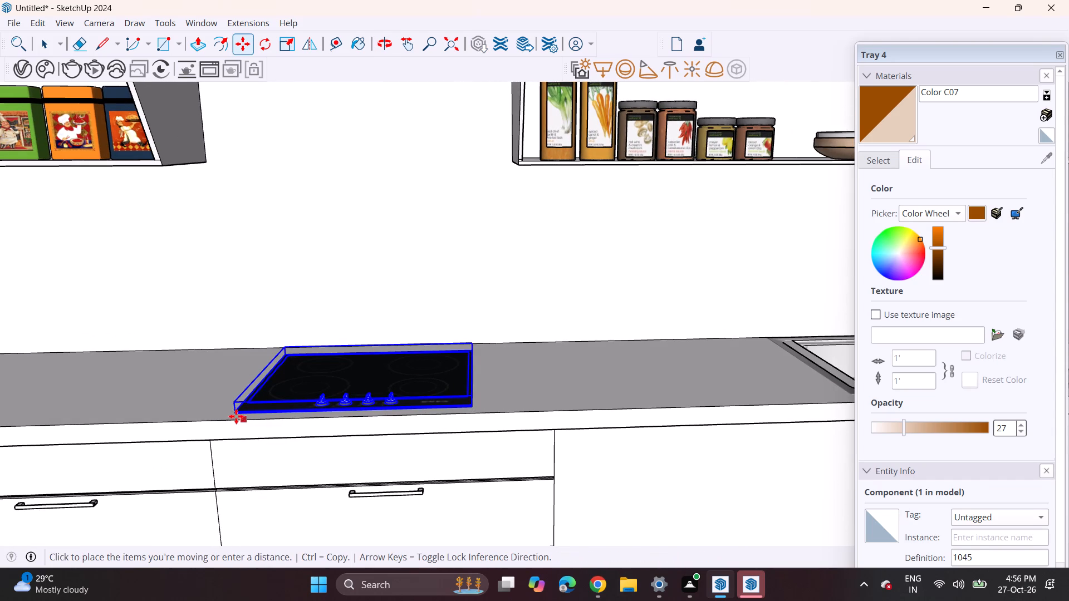
left_click(212, 417)
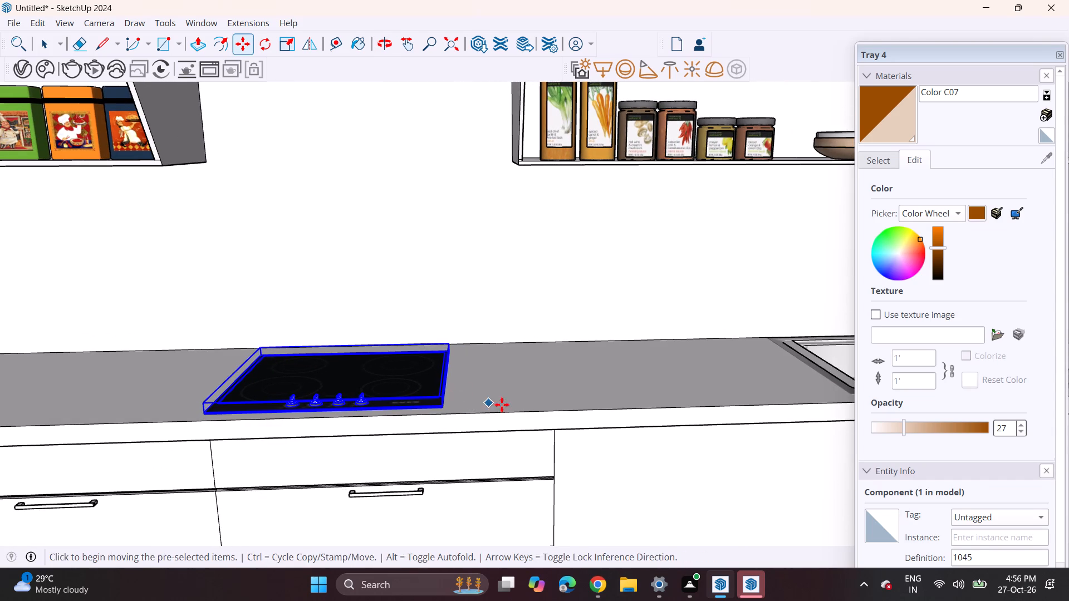
key("space")
left_click(493, 391)
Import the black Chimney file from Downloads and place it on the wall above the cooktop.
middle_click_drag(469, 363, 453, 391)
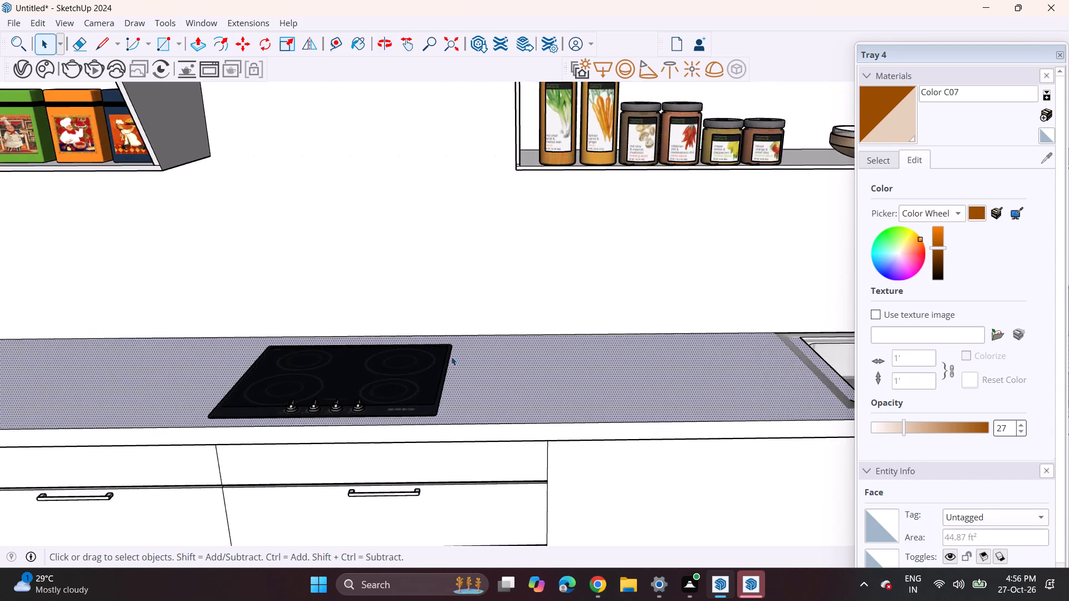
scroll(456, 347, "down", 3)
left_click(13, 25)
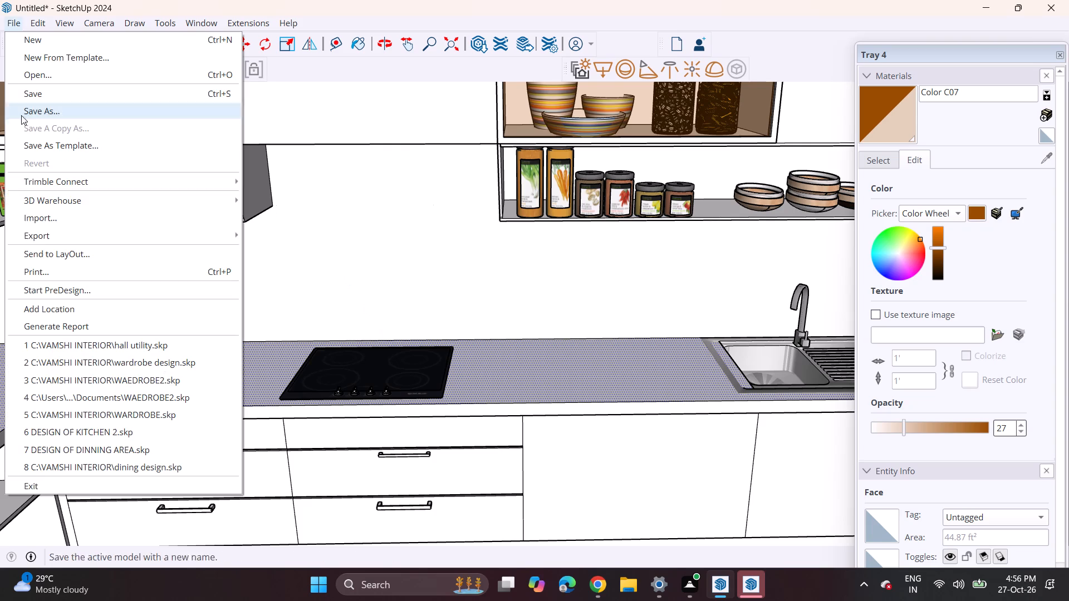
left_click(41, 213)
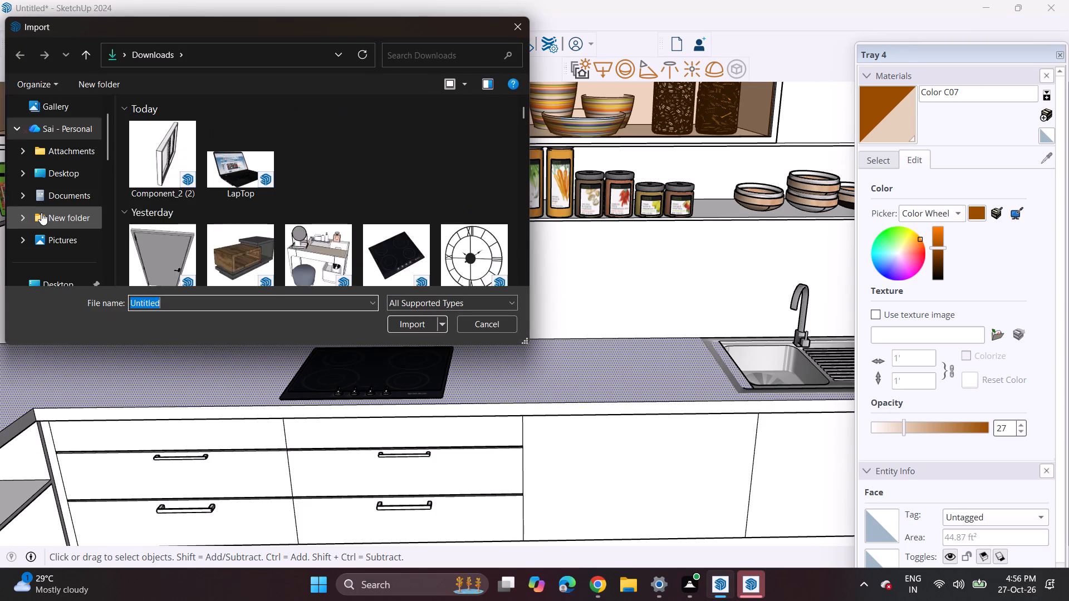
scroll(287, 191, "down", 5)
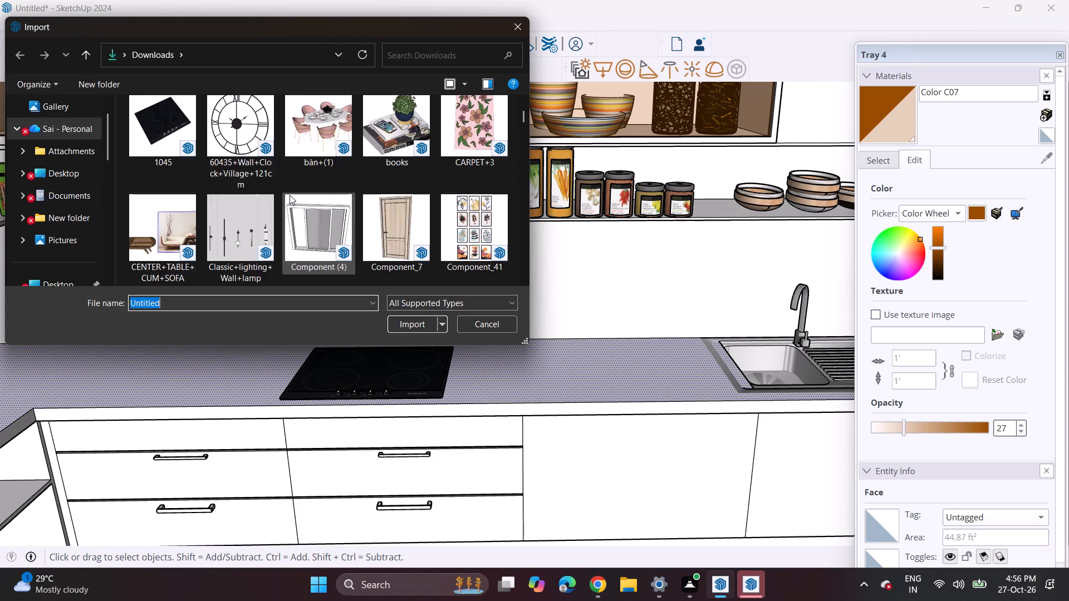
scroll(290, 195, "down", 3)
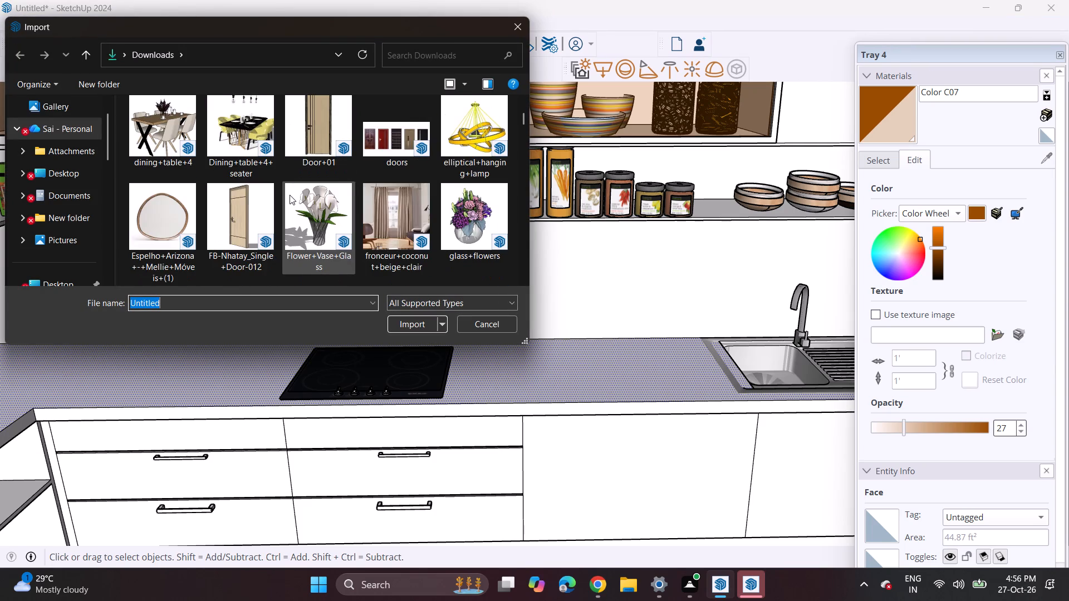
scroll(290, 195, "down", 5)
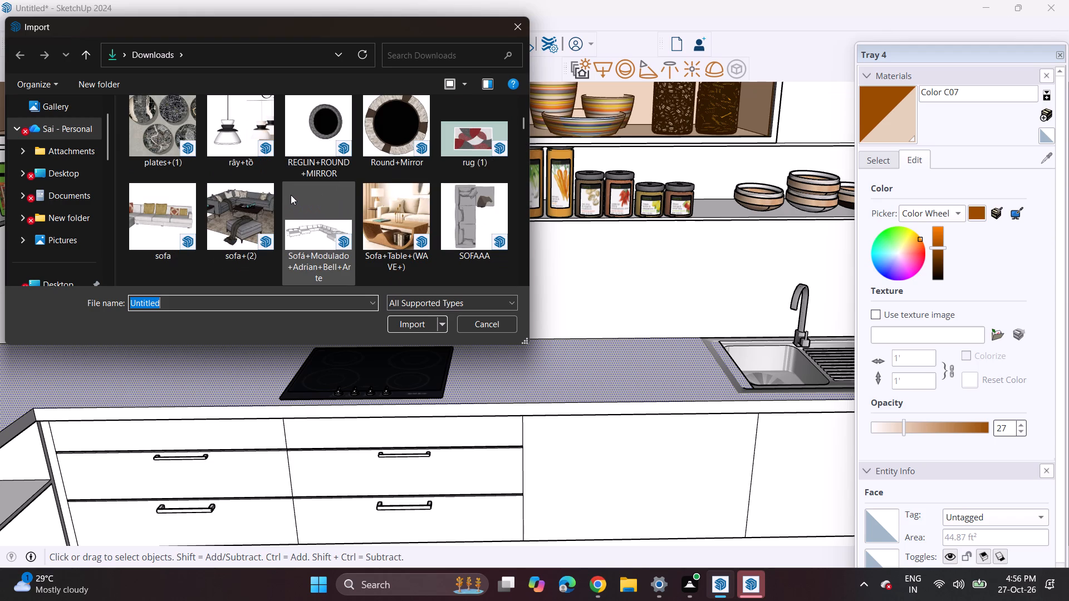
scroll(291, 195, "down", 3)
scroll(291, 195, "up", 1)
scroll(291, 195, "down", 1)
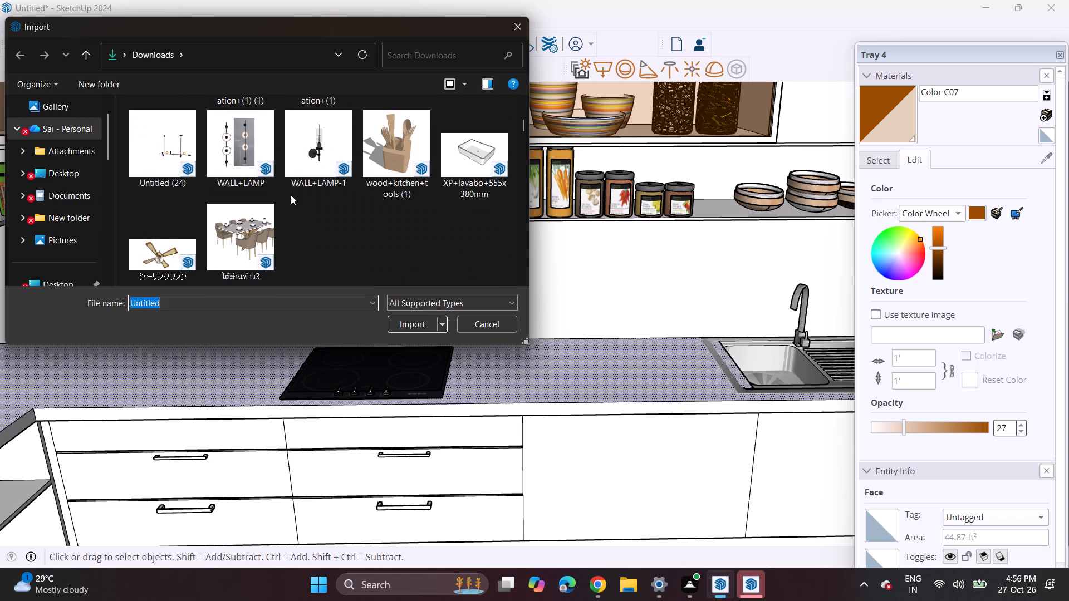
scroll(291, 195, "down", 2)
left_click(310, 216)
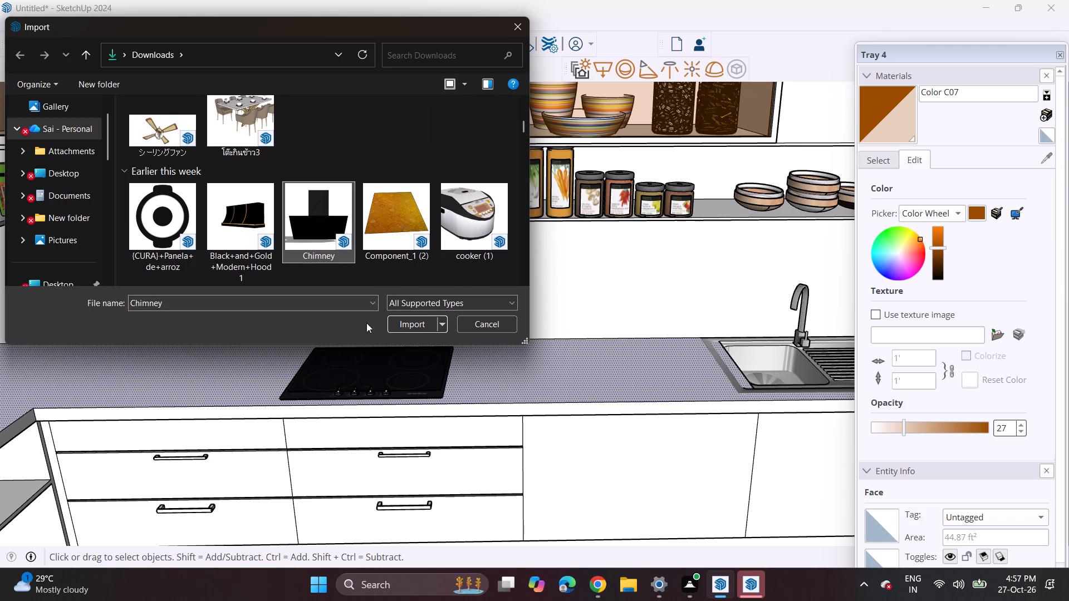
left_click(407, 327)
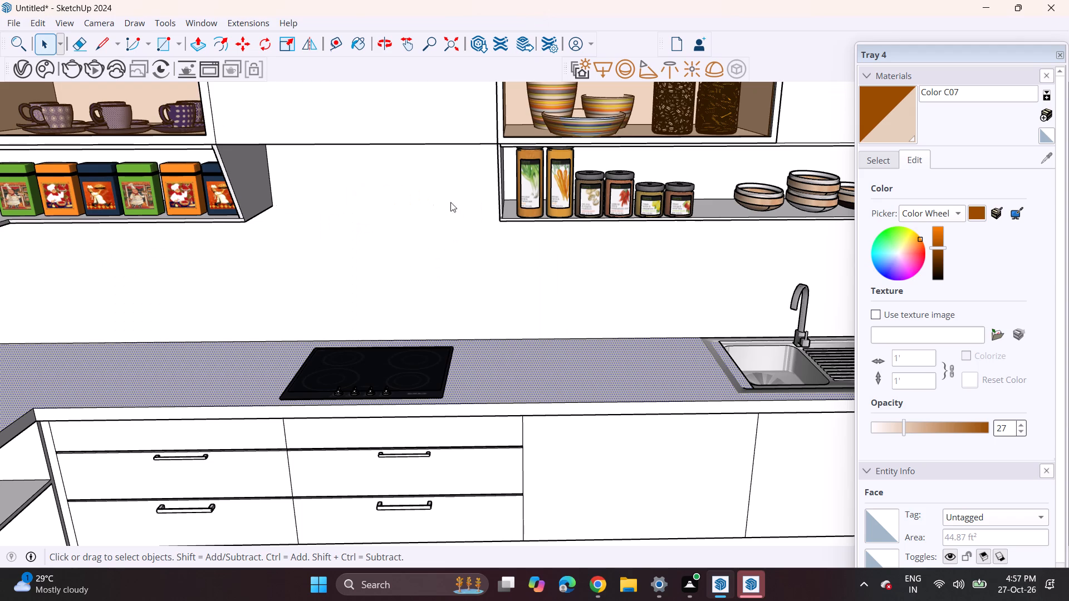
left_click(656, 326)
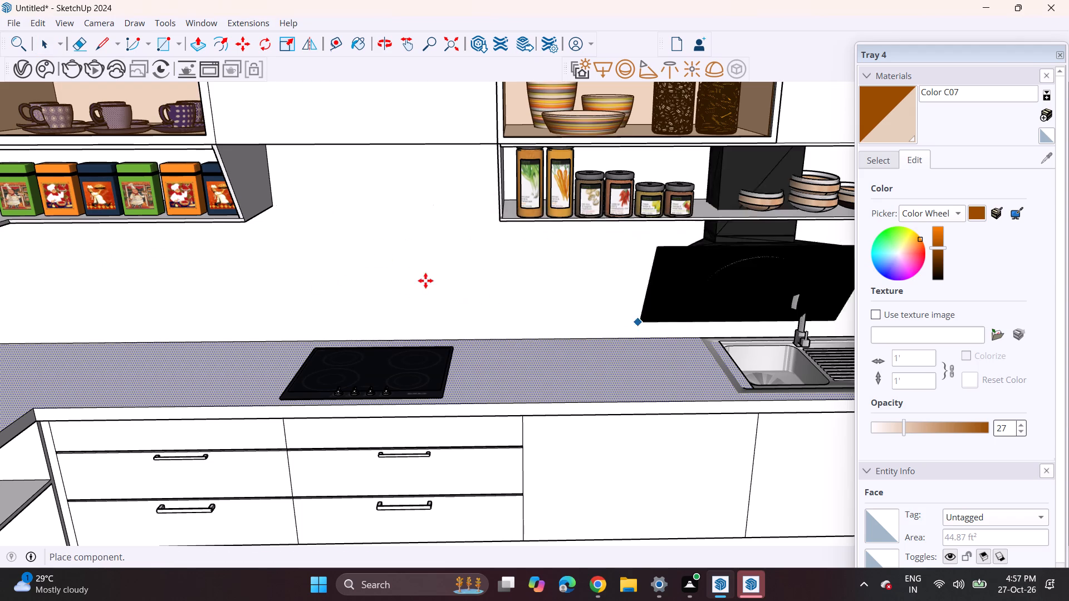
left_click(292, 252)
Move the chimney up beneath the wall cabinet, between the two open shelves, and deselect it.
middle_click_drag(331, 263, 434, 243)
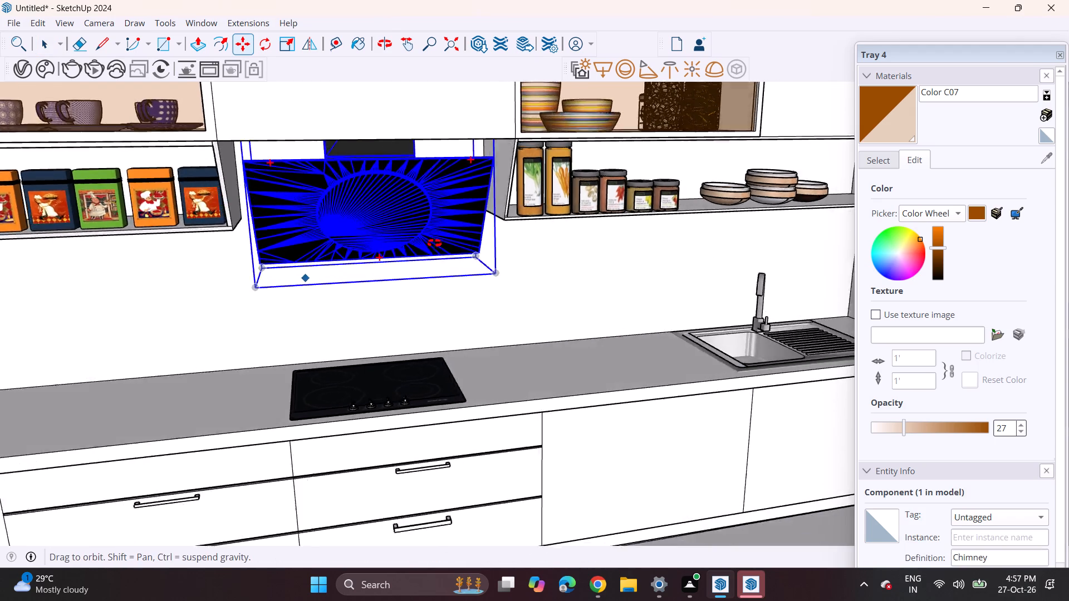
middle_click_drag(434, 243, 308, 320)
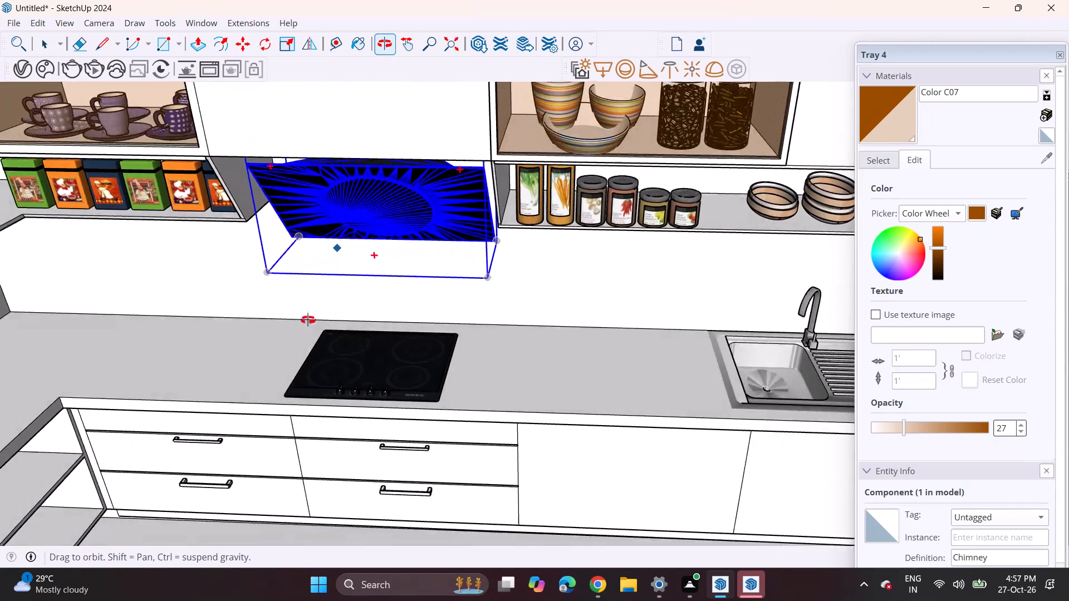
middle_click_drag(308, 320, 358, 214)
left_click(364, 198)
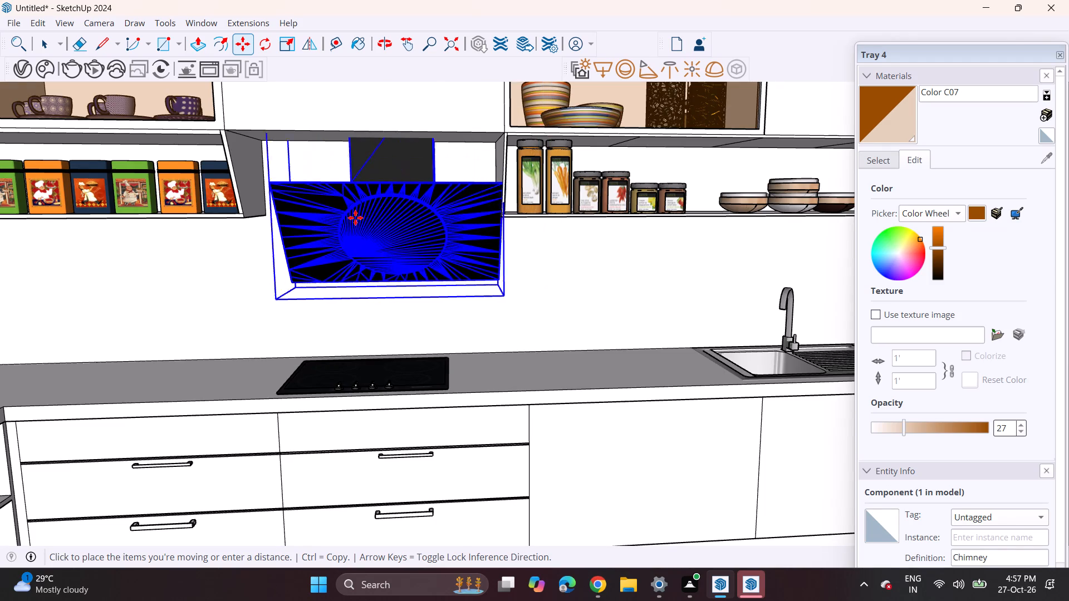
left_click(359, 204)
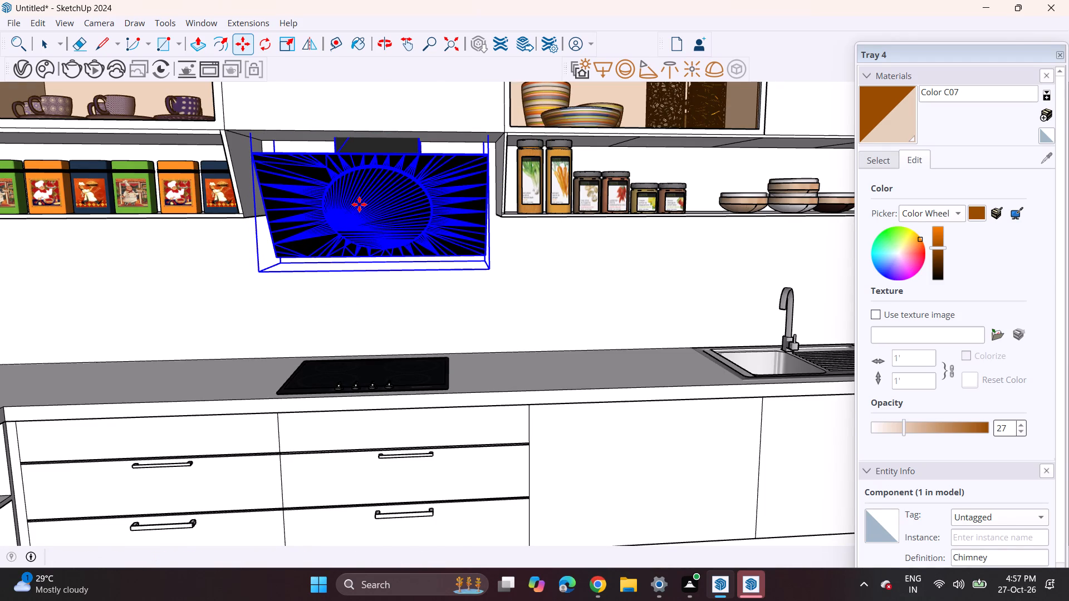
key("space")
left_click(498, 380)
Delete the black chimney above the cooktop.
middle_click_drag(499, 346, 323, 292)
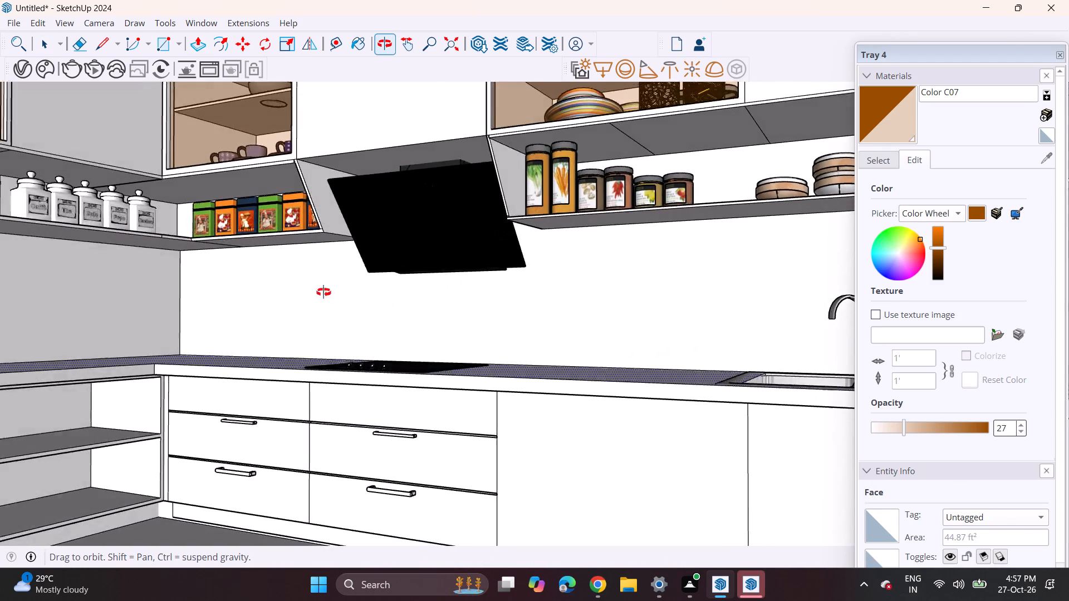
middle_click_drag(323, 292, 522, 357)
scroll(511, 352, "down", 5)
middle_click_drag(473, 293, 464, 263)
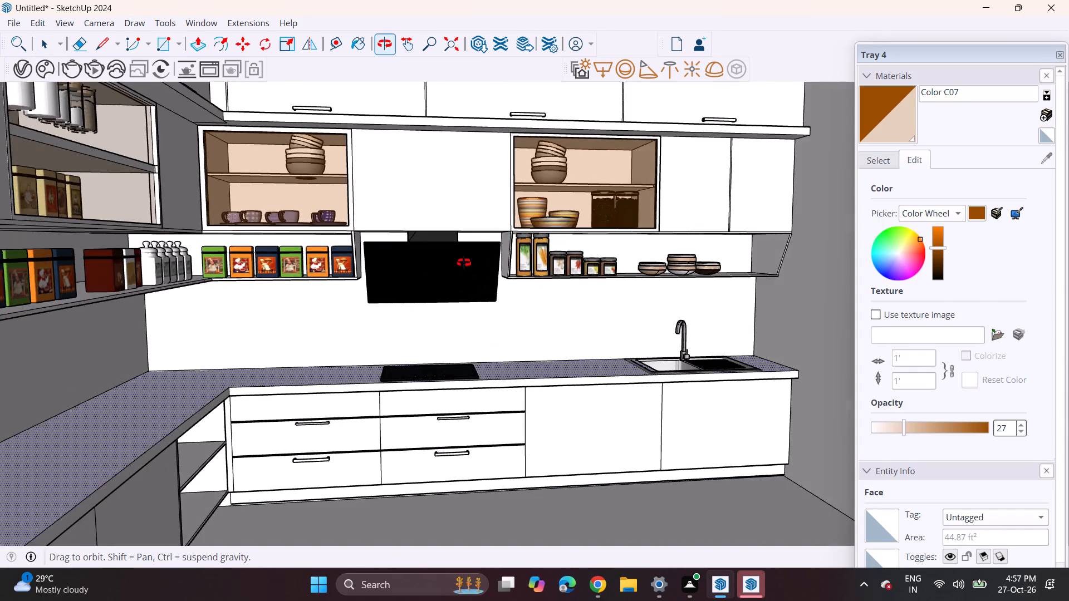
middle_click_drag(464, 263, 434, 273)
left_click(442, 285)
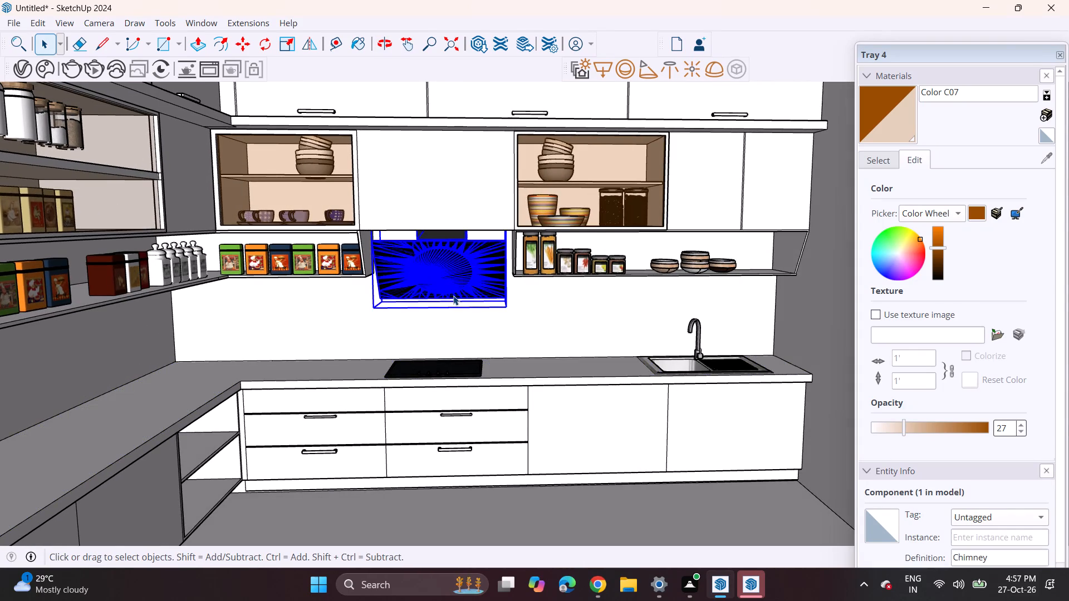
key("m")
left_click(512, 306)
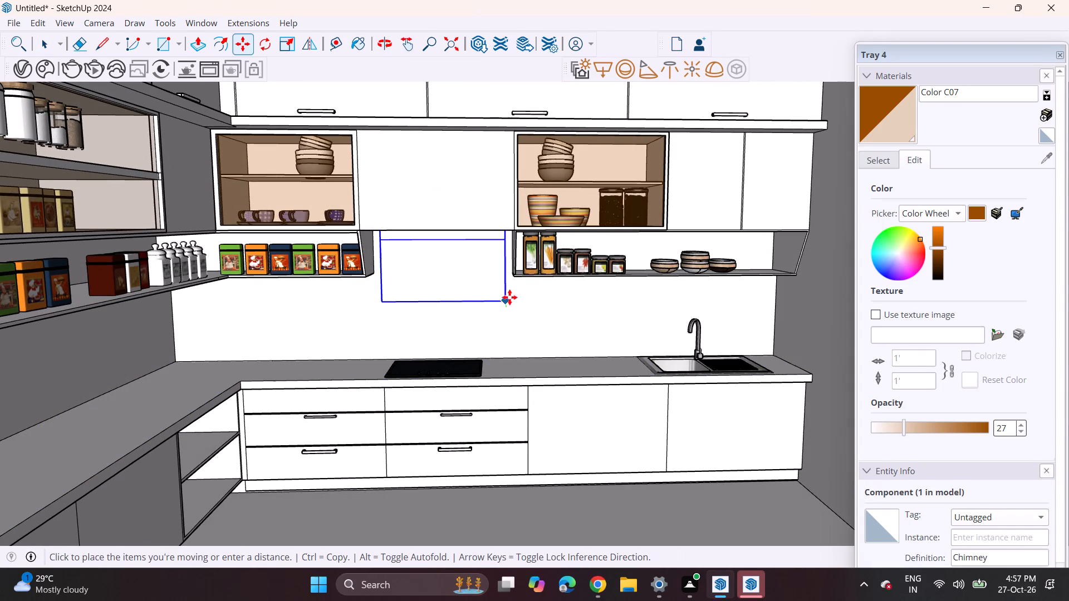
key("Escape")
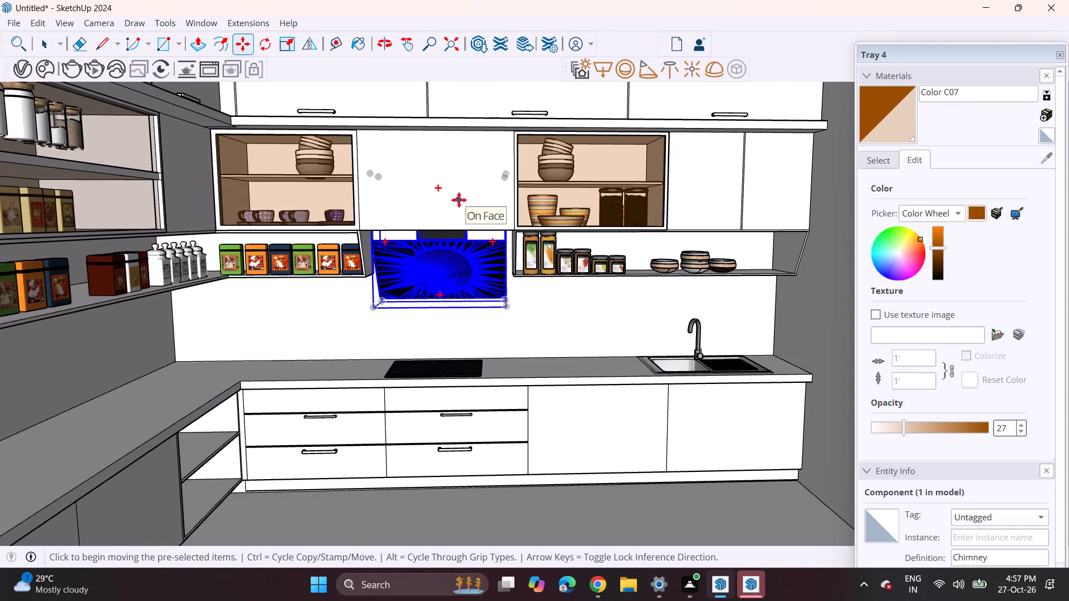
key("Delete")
Import the curved range hood PV977NSS_GEProfile from Downloads and place it beneath the wall cabinet above the cooktop.
left_click(14, 22)
left_click(47, 219)
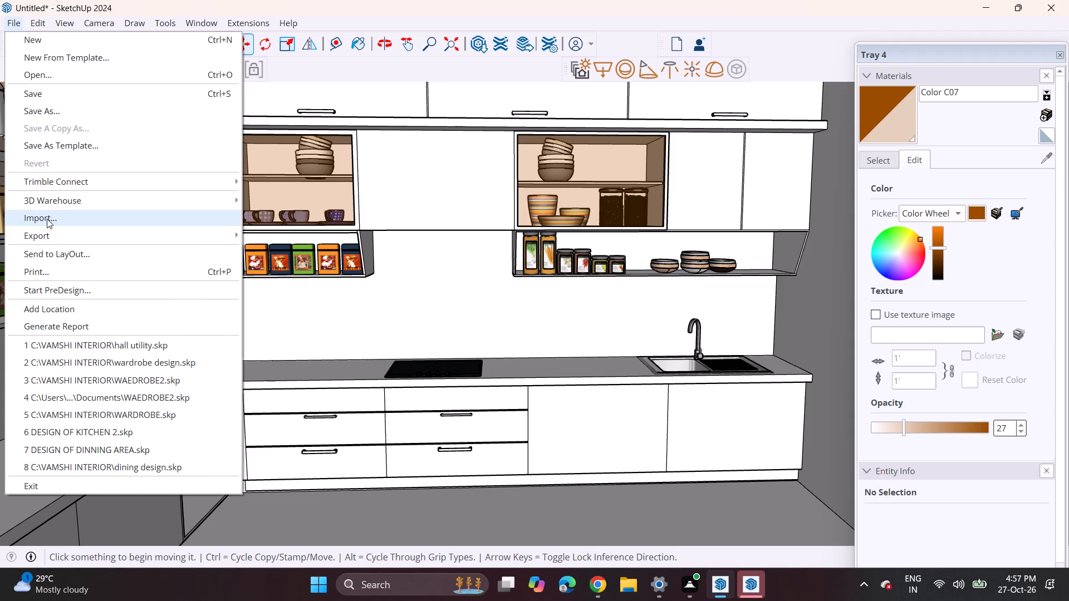
scroll(347, 205, "down", 7)
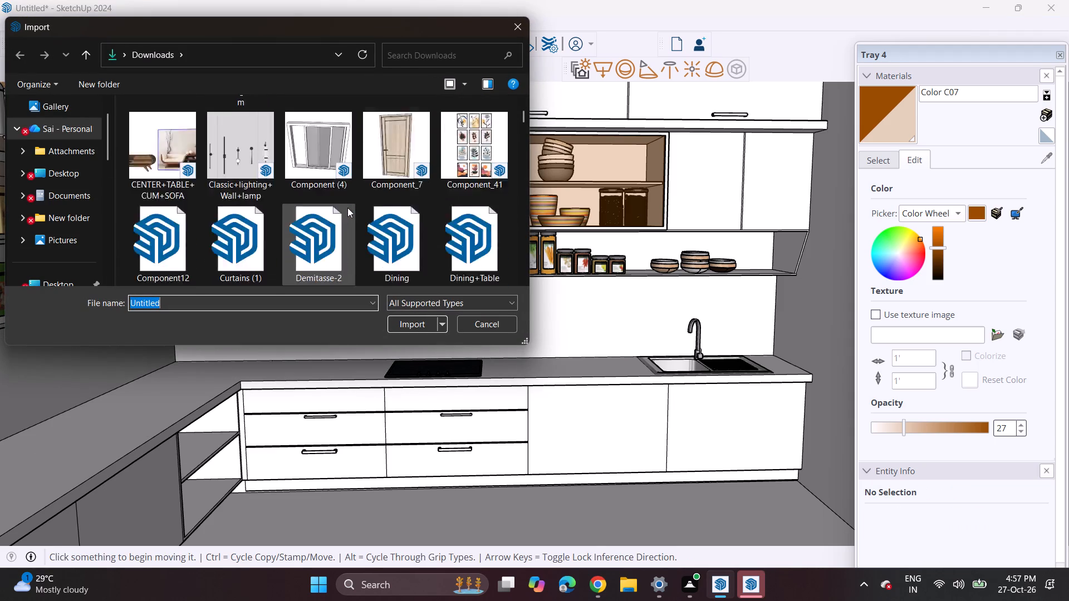
scroll(347, 208, "down", 7)
scroll(347, 208, "up", 1)
scroll(347, 208, "down", 3)
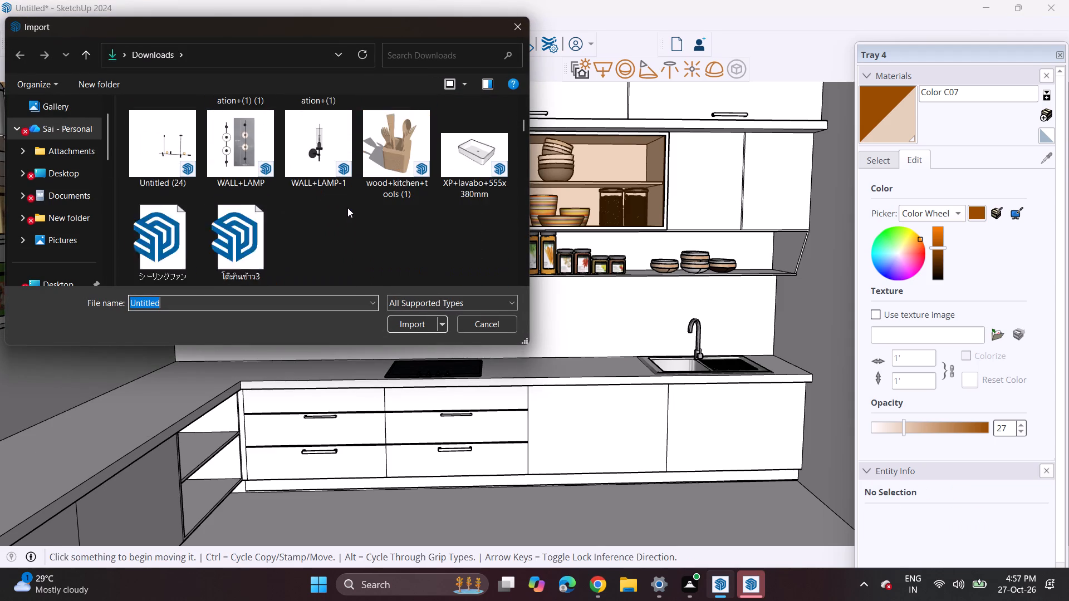
scroll(347, 208, "down", 11)
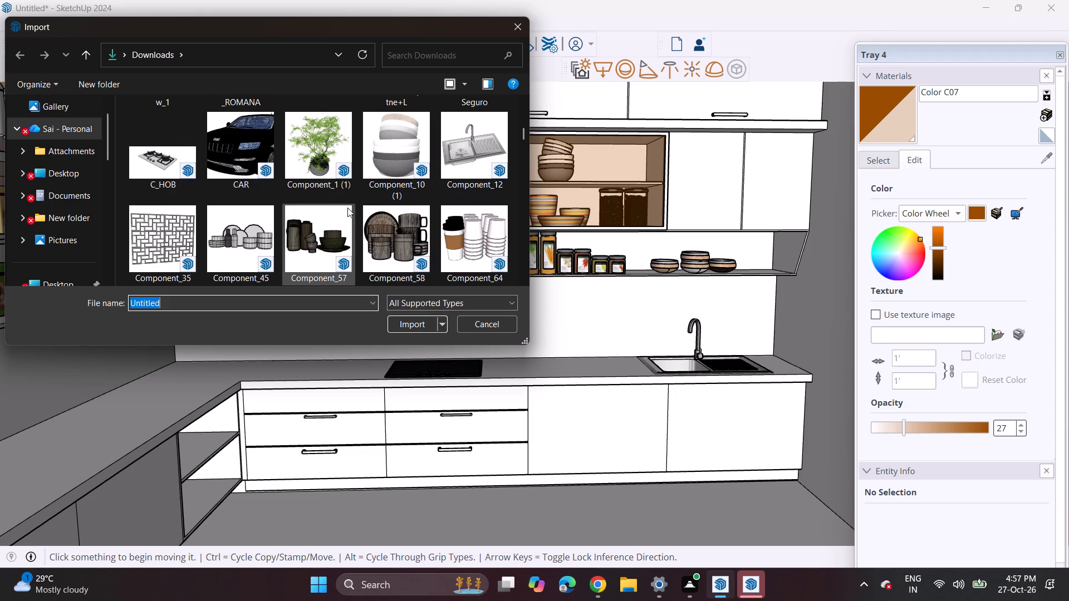
scroll(347, 208, "down", 4)
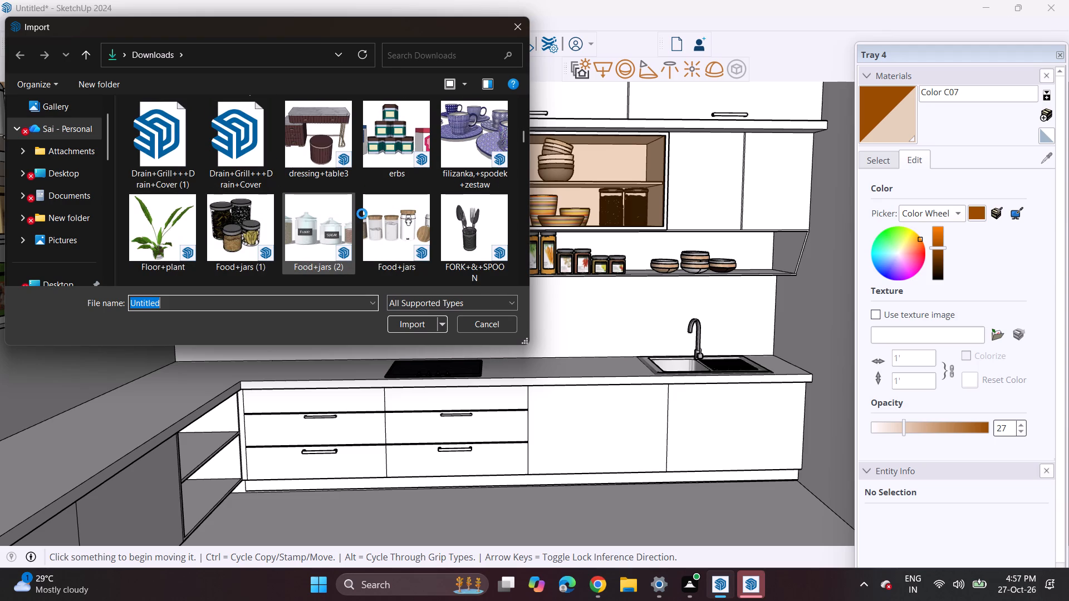
scroll(362, 214, "down", 2)
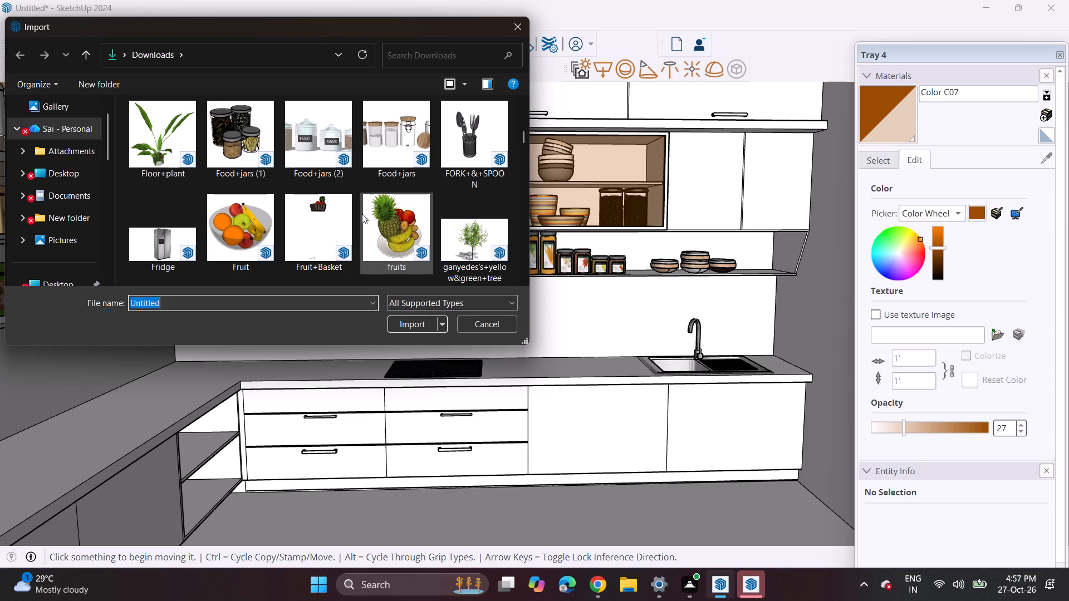
scroll(362, 214, "down", 4)
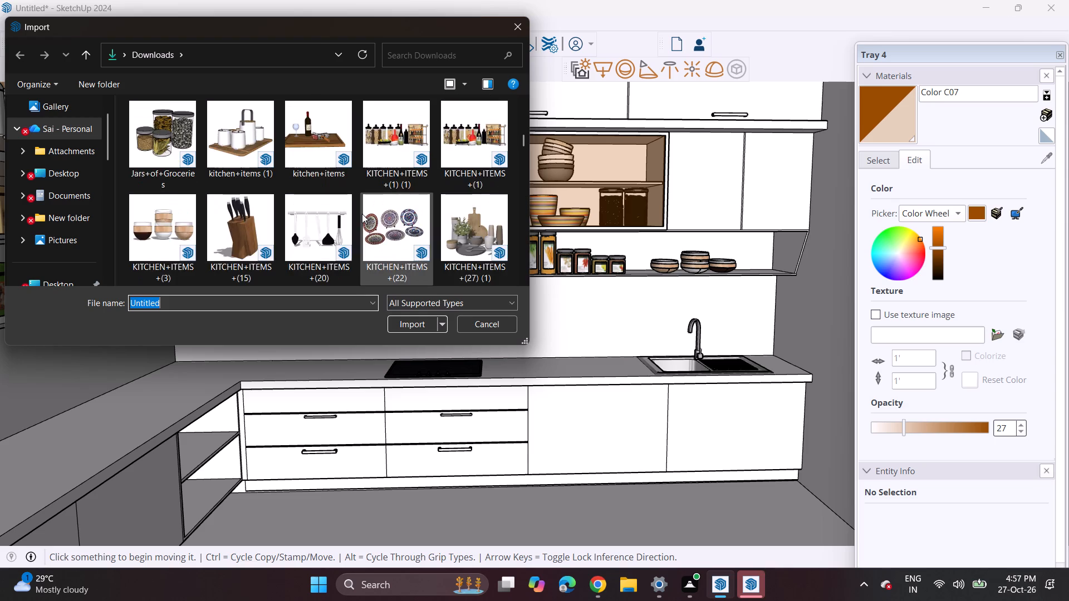
scroll(362, 214, "down", 2)
scroll(362, 214, "up", 1)
scroll(362, 214, "down", 3)
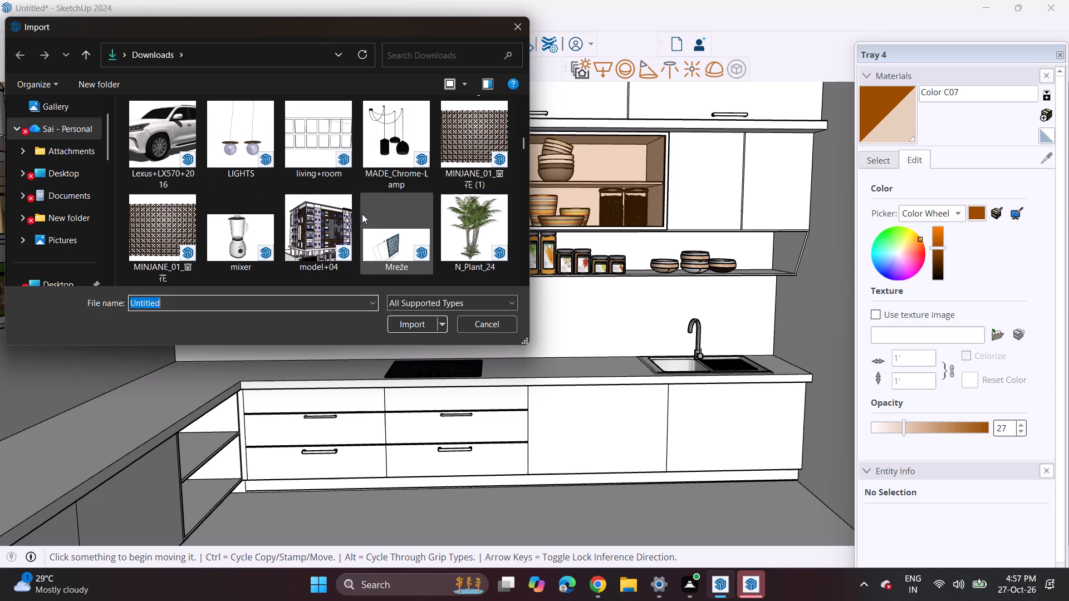
scroll(362, 214, "down", 2)
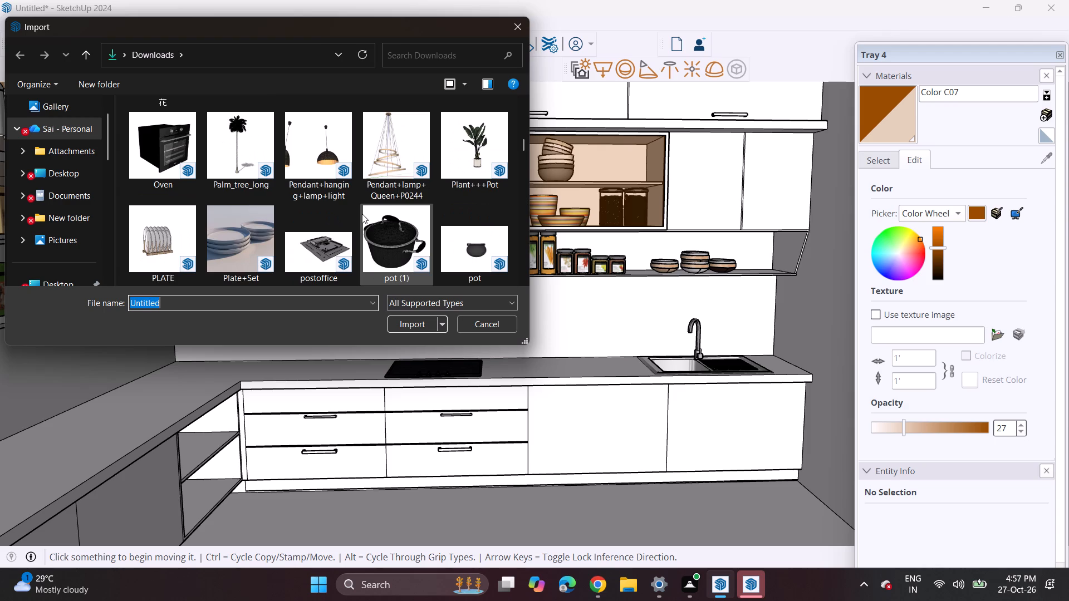
scroll(362, 214, "down", 1)
left_click(339, 220)
left_click(398, 329)
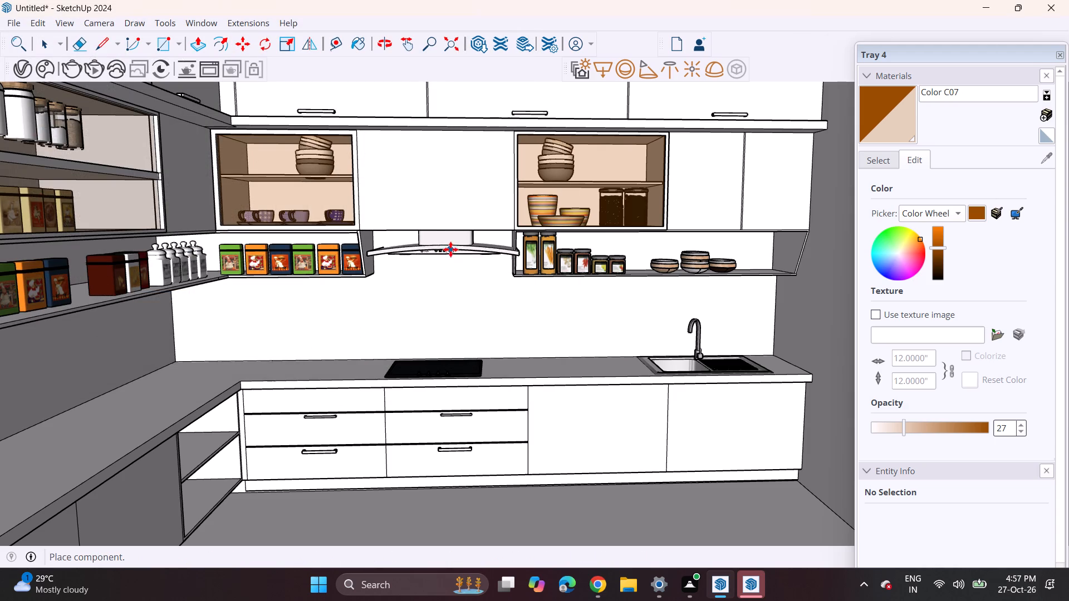
left_click(445, 246)
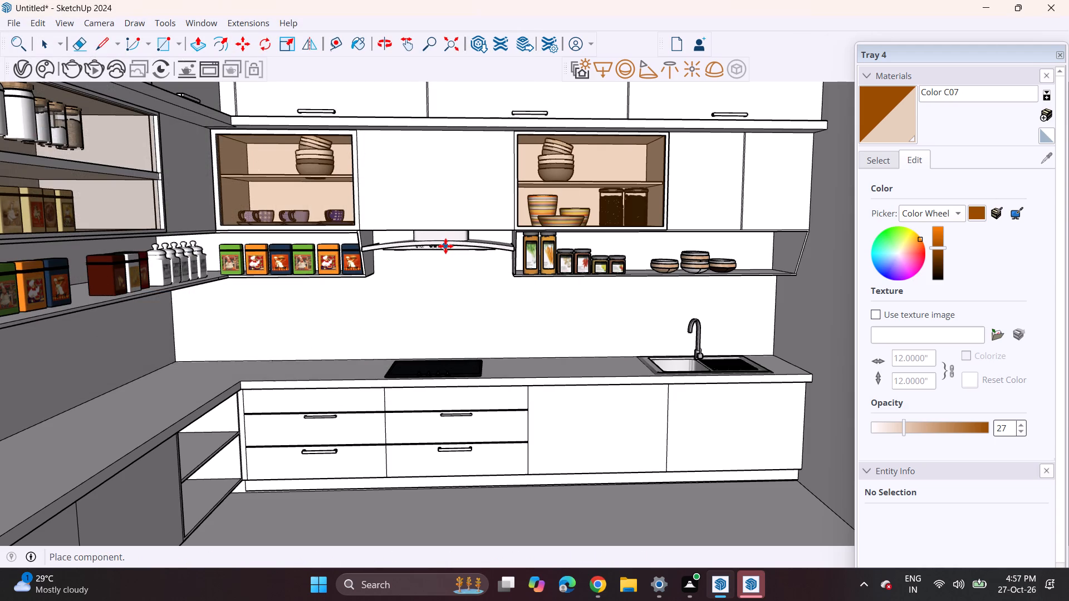
Open the range hood component for editing, paint its duct and curved body with Color M08, and leave the component.
scroll(473, 265, "up", 4)
key("space")
left_click(452, 230)
right_click(452, 230)
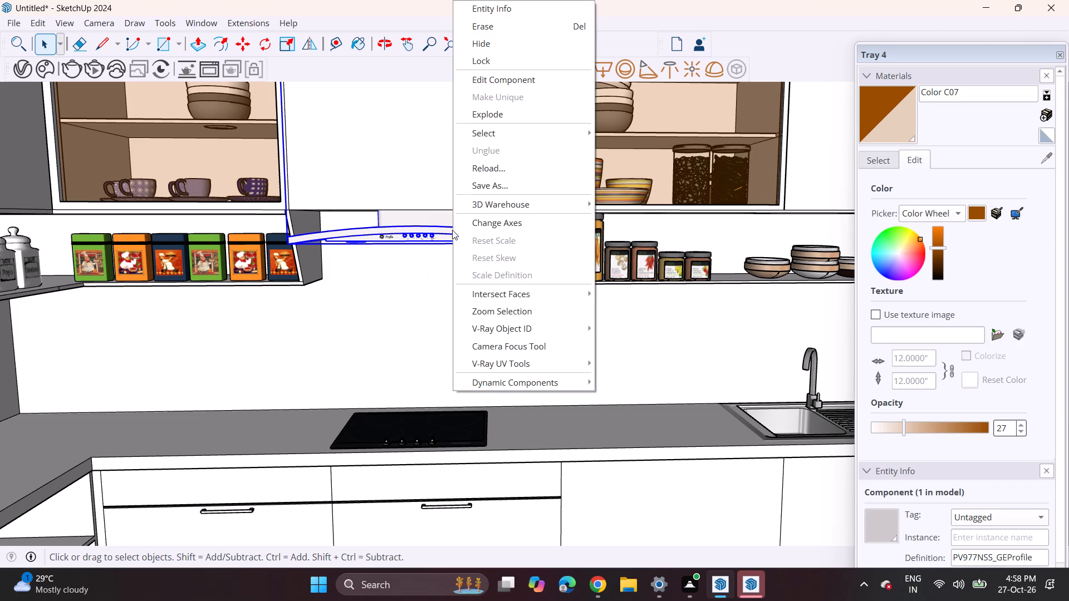
left_click(511, 82)
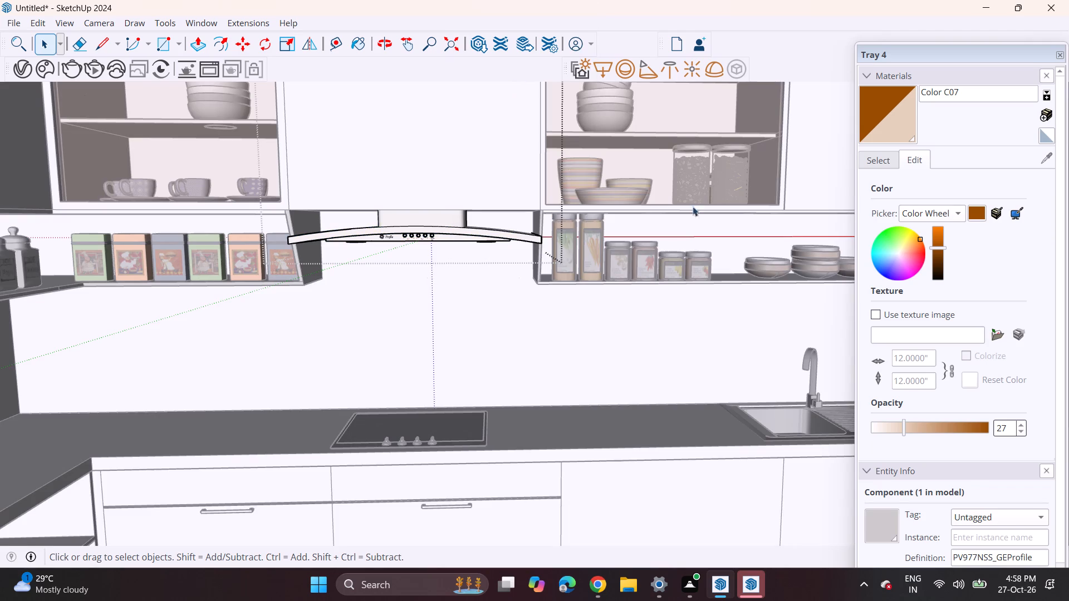
left_click(884, 163)
scroll(930, 326, "down", 9)
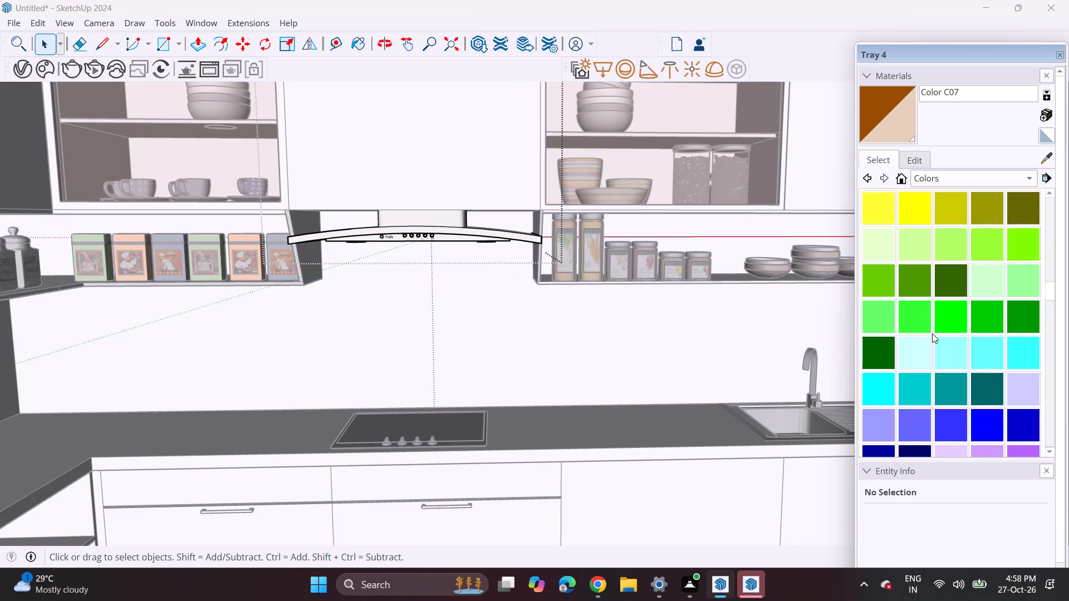
scroll(933, 336, "down", 9)
left_click(1031, 318)
scroll(454, 233, "up", 4)
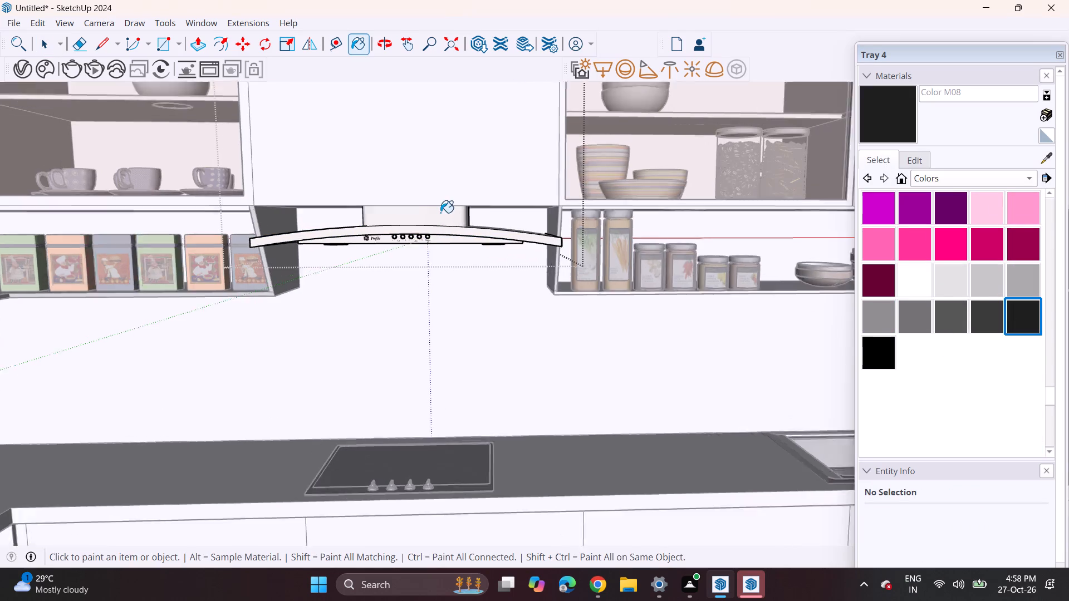
left_click(440, 213)
left_click(437, 233)
left_click(445, 242)
scroll(443, 255, "up", 1)
middle_click_drag(443, 255, 452, 193)
scroll(455, 240, "down", 2)
scroll(458, 251, "up", 1)
scroll(462, 259, "down", 2)
scroll(472, 283, "up", 1)
key("space")
left_click(489, 329)
middle_click_drag(478, 329, 473, 391)
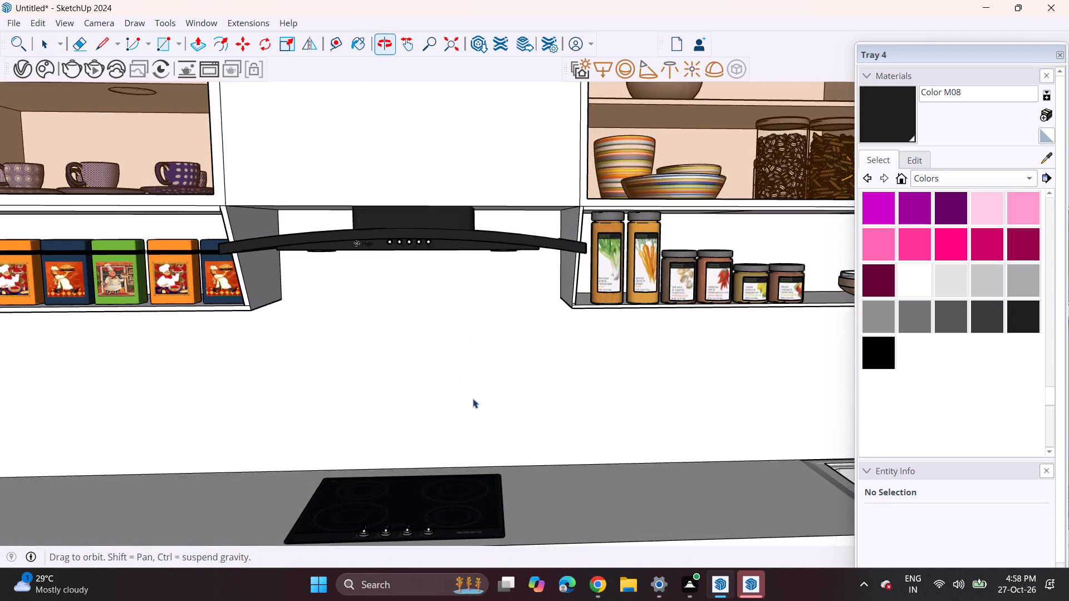
Examine the whole kitchen from outside the room and closer in, checking the range hood against the cabinets, cooktop and sink.
scroll(473, 368, "down", 7)
middle_click_drag(483, 377, 445, 364, "shift")
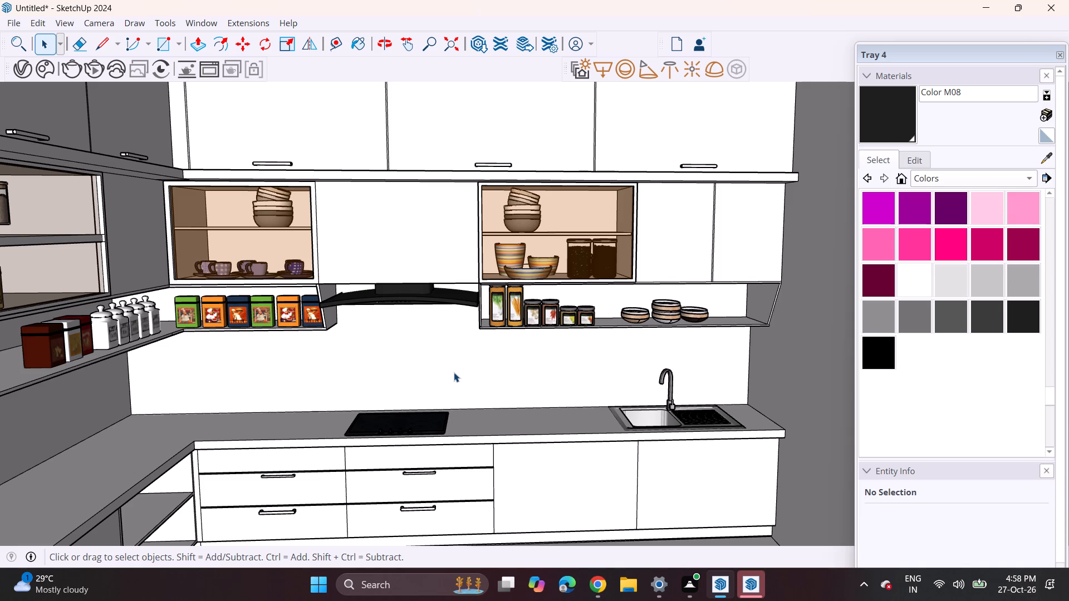
scroll(477, 380, "down", 10)
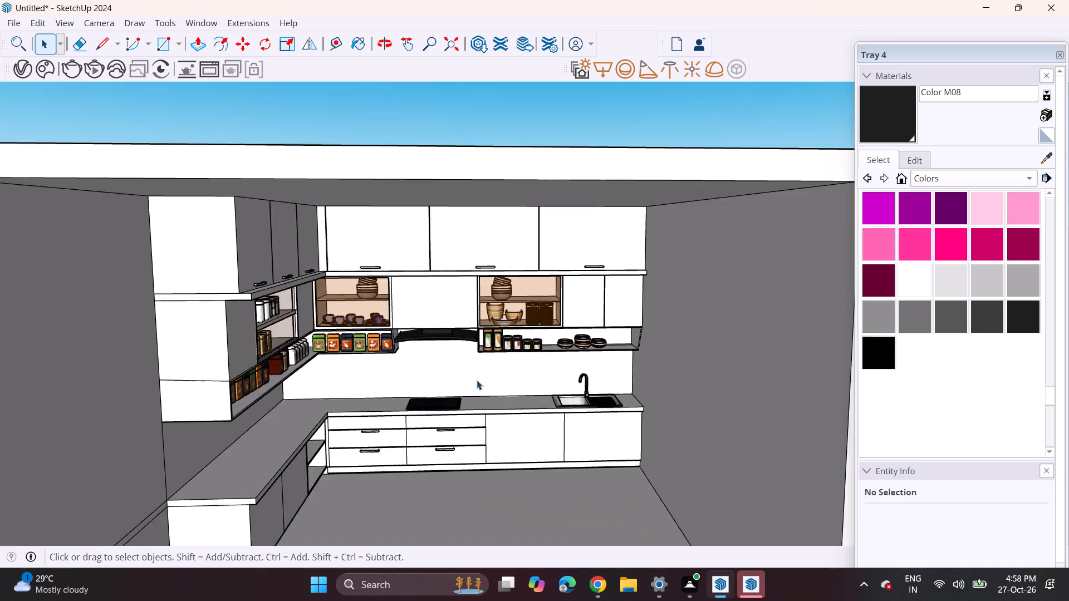
scroll(477, 380, "down", 5)
middle_click_drag(467, 373, 497, 328, "shift")
middle_click_drag(481, 330, 413, 337)
scroll(439, 343, "up", 3)
scroll(450, 410, "down", 1)
scroll(450, 409, "up", 1)
scroll(508, 382, "up", 1)
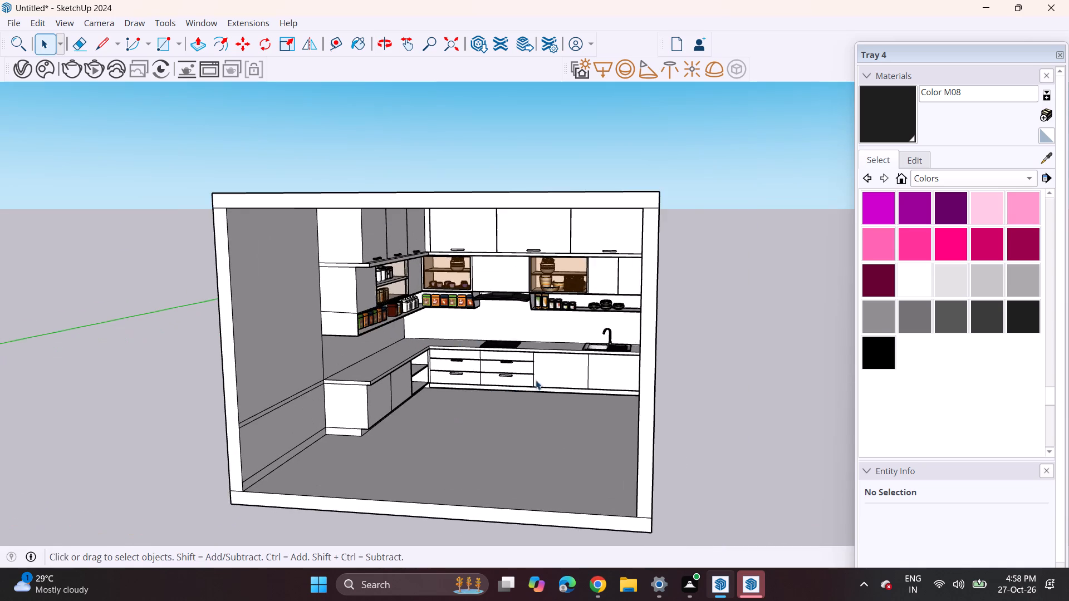
middle_click_drag(593, 367, 619, 358)
scroll(586, 342, "up", 3)
middle_click_drag(565, 355, 594, 352)
scroll(598, 342, "up", 2)
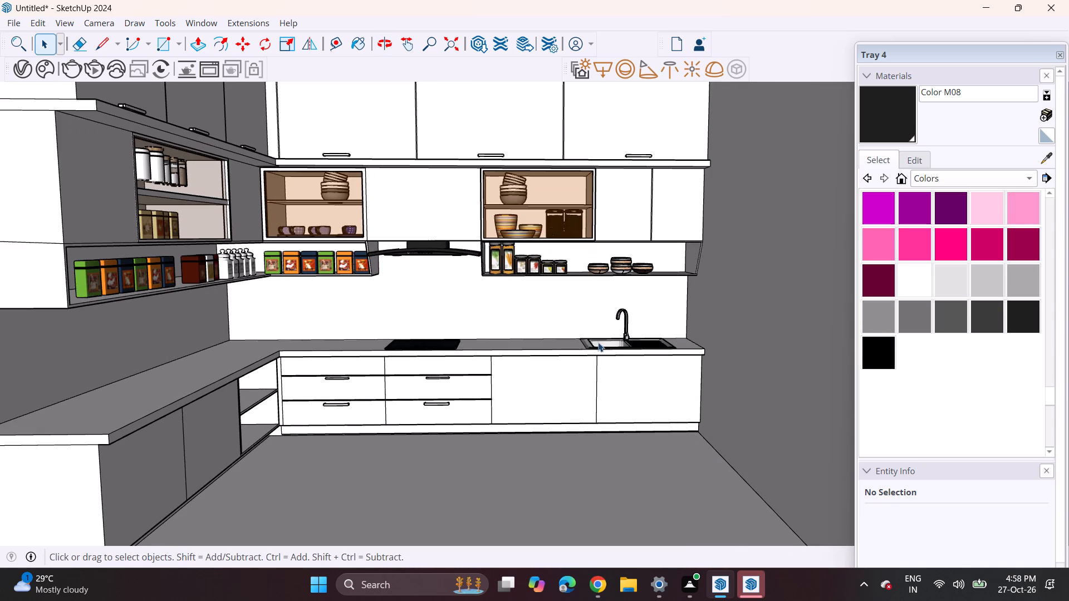
Switch to 3D Warehouse in Chrome and search the models for "basket".
left_click(598, 588)
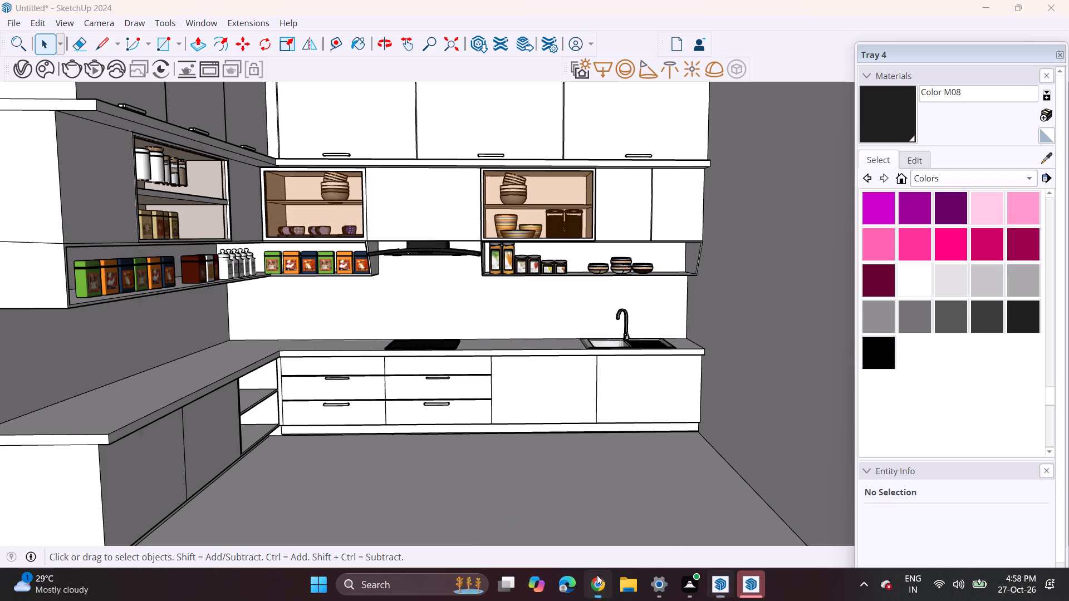
left_click(699, 125)
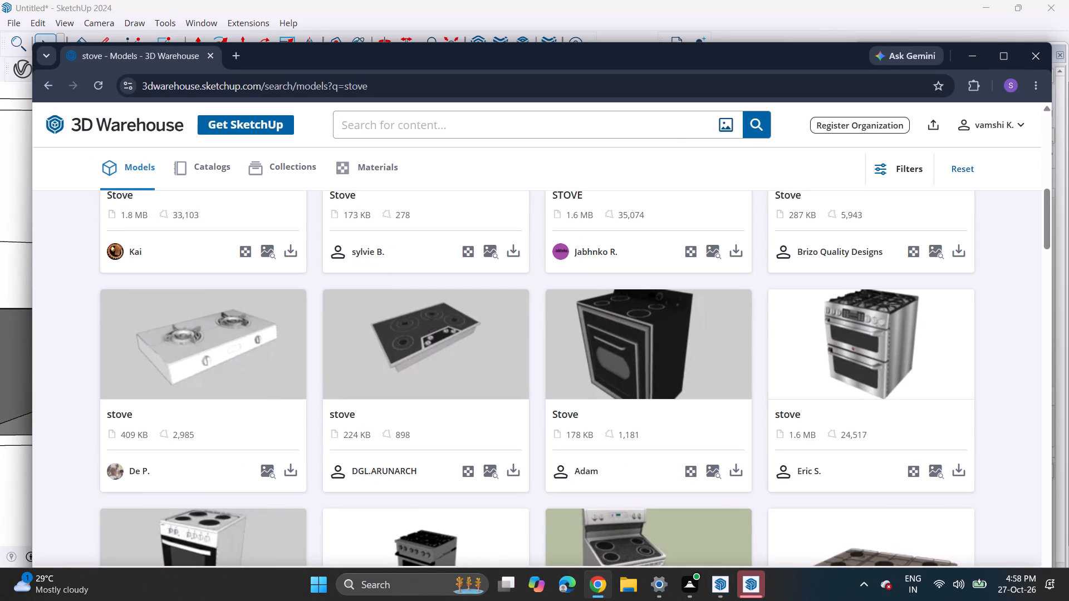
type("bas")
type("ket")
key("Return")
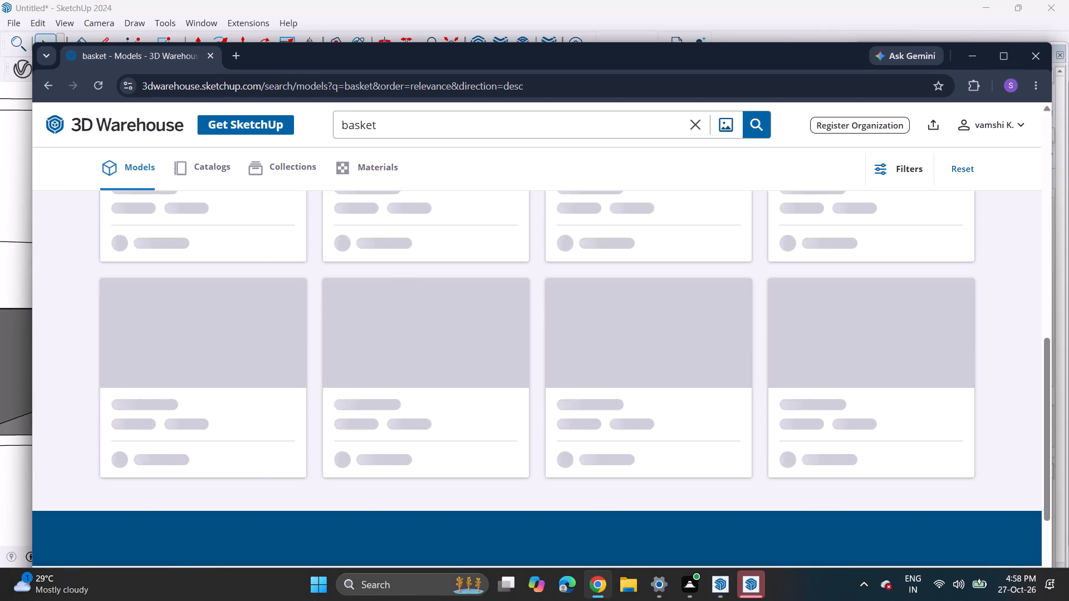
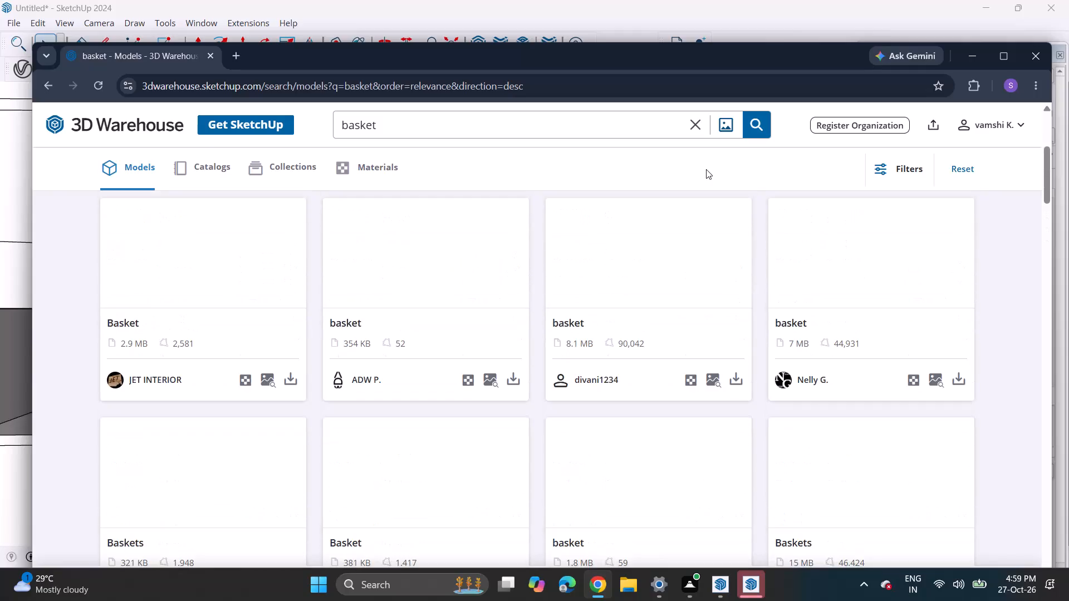
Look through the basket search results, comparing the models' shapes and sizes for one that suits the kitchen.
scroll(706, 169, "up", 3)
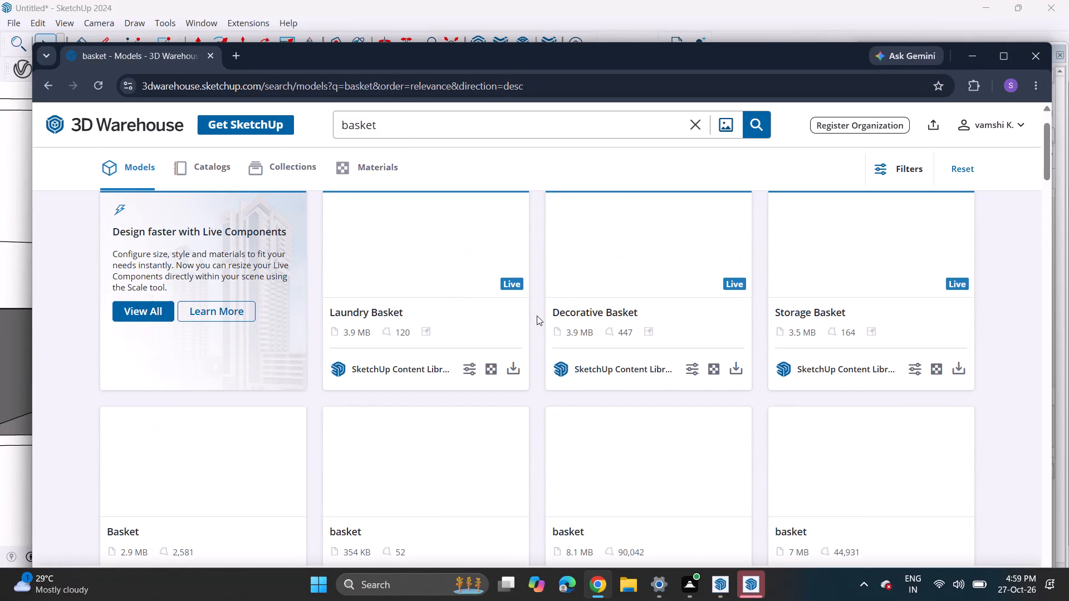
scroll(529, 331, "up", 4)
scroll(513, 349, "down", 8)
scroll(515, 350, "up", 1)
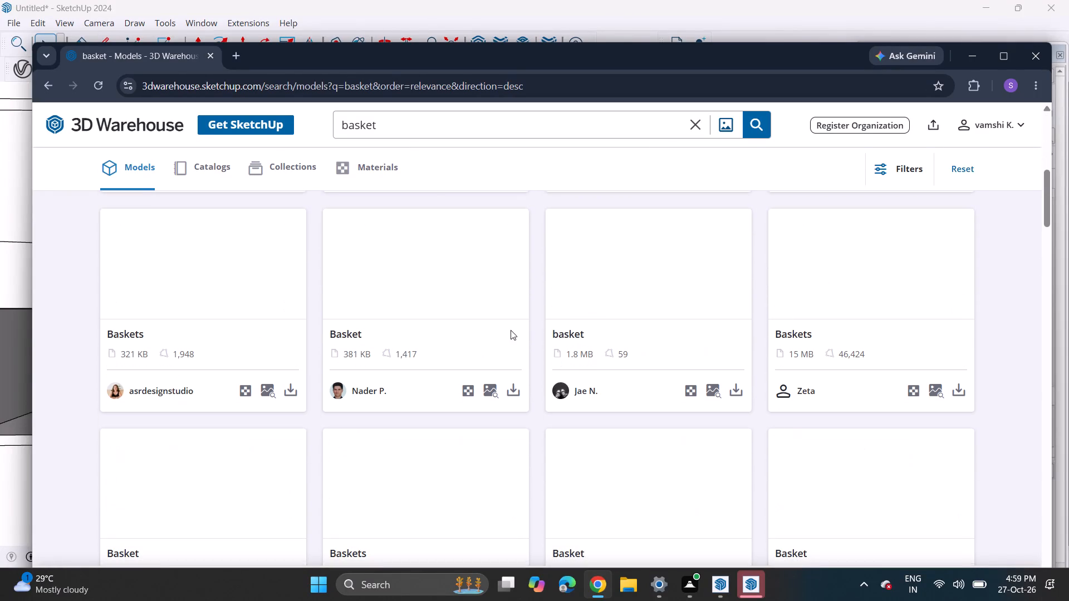
scroll(519, 358, "down", 2)
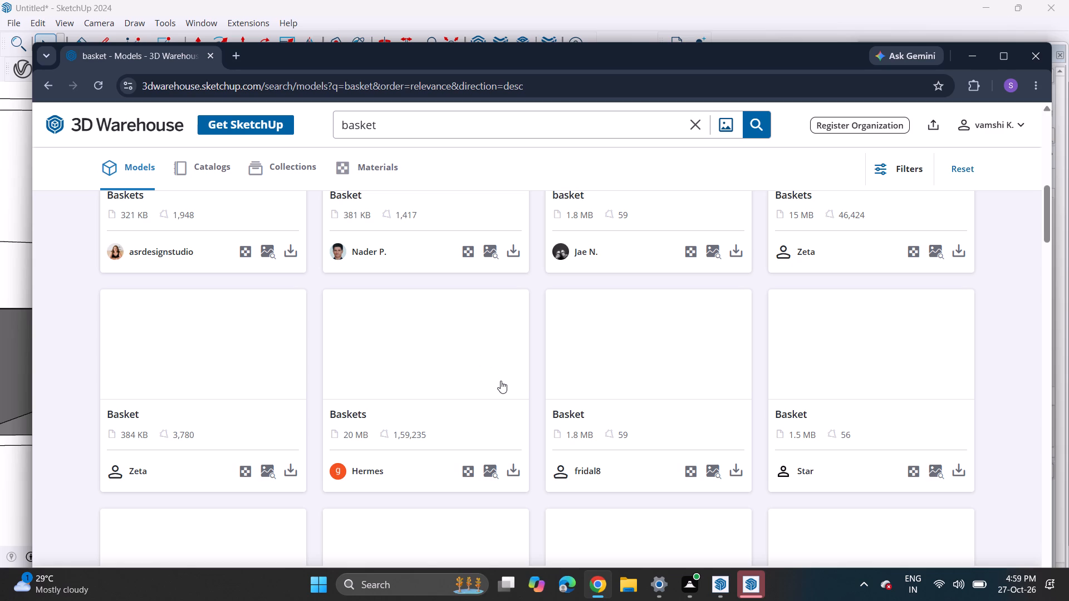
scroll(501, 381, "down", 3)
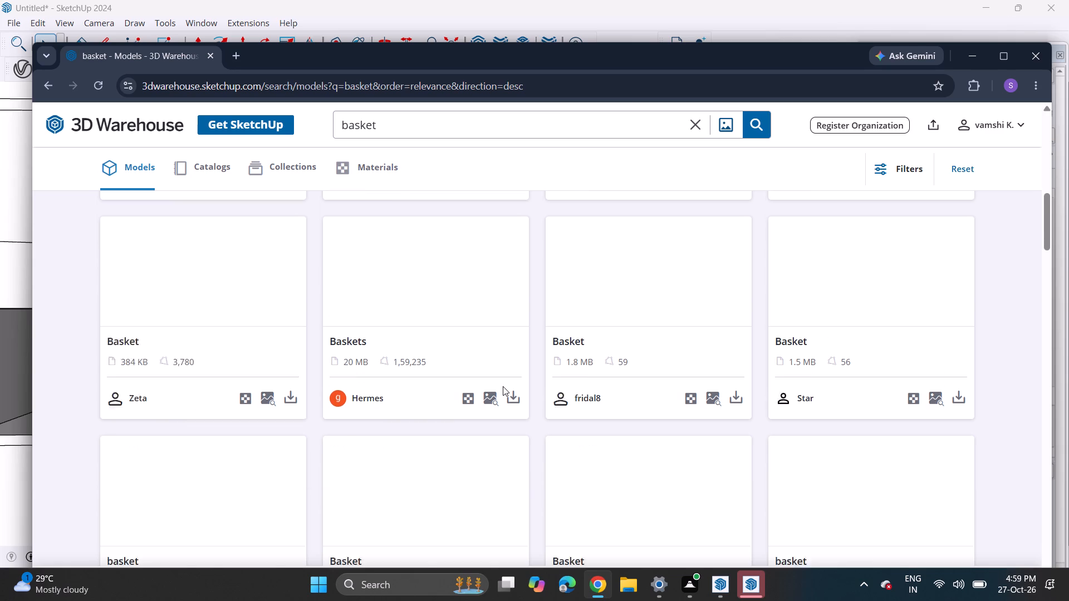
scroll(503, 386, "down", 10)
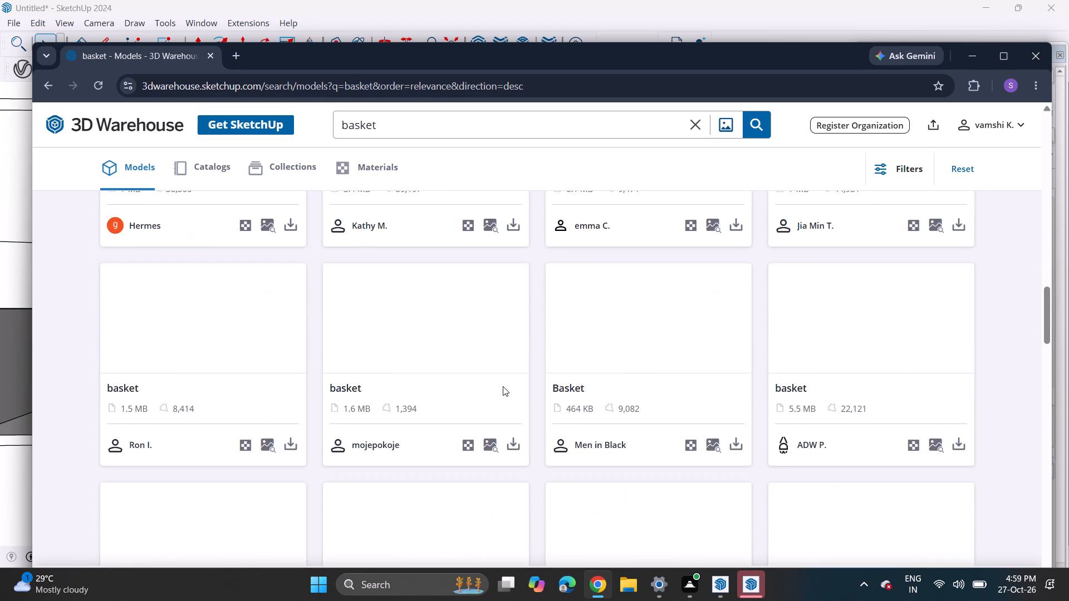
scroll(503, 386, "down", 2)
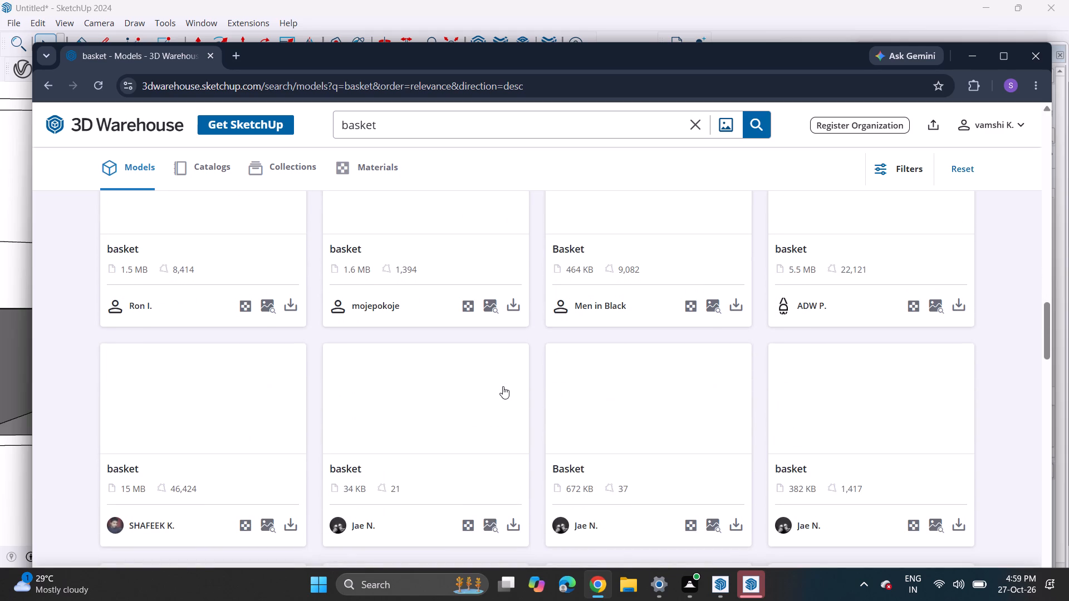
scroll(503, 386, "down", 3)
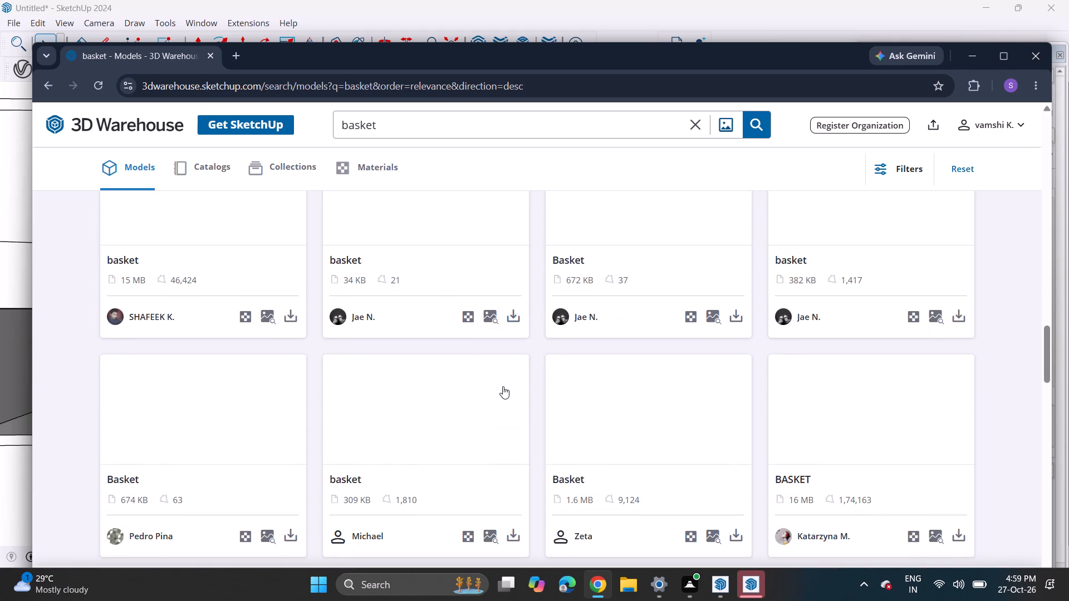
scroll(503, 386, "down", 5)
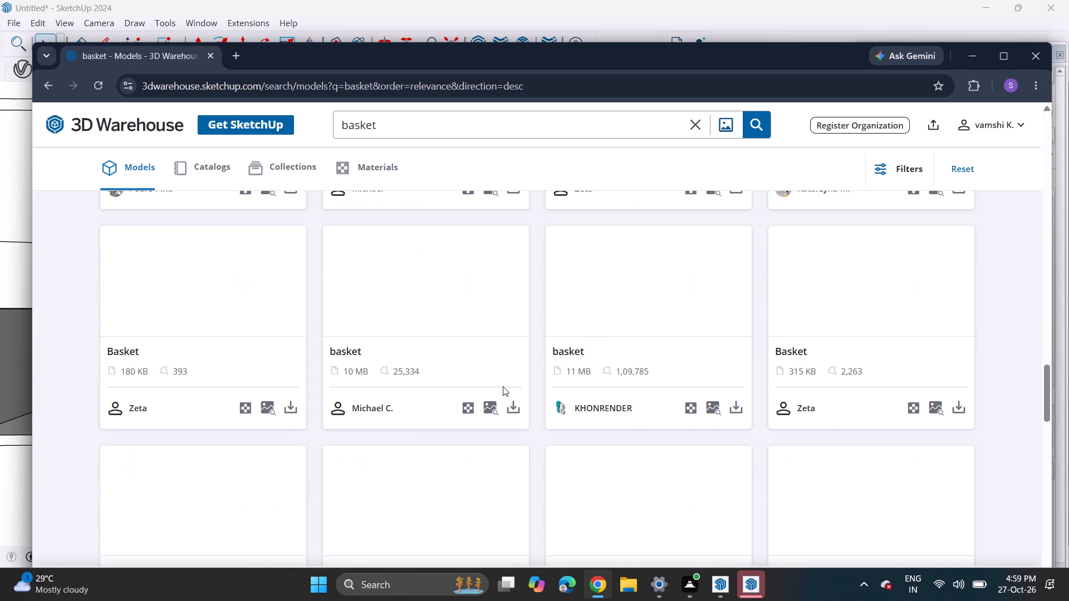
scroll(503, 386, "down", 3)
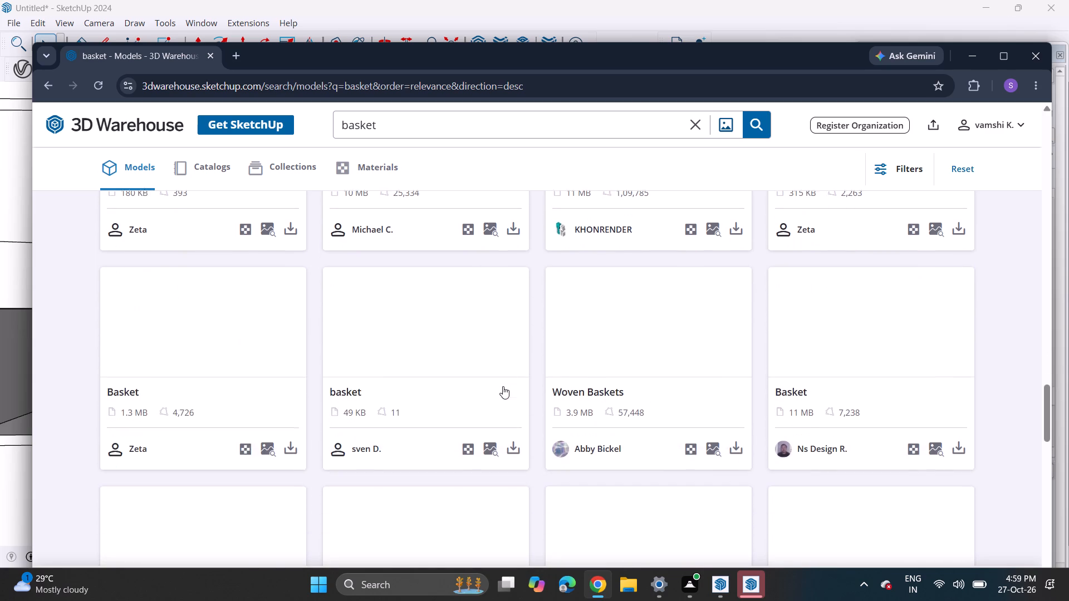
scroll(503, 386, "down", 5)
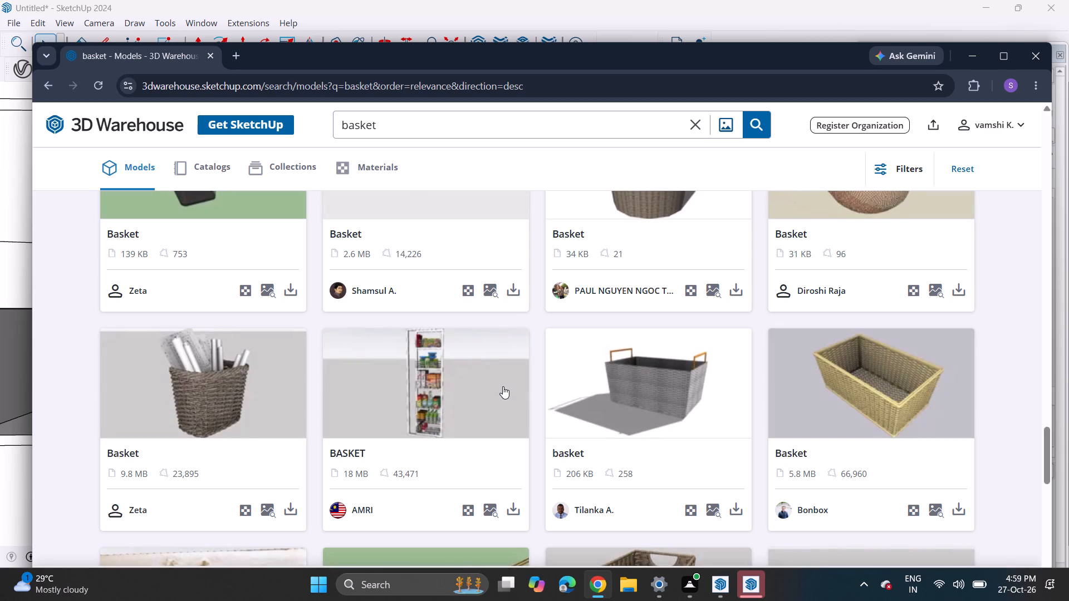
scroll(759, 469, "up", 3)
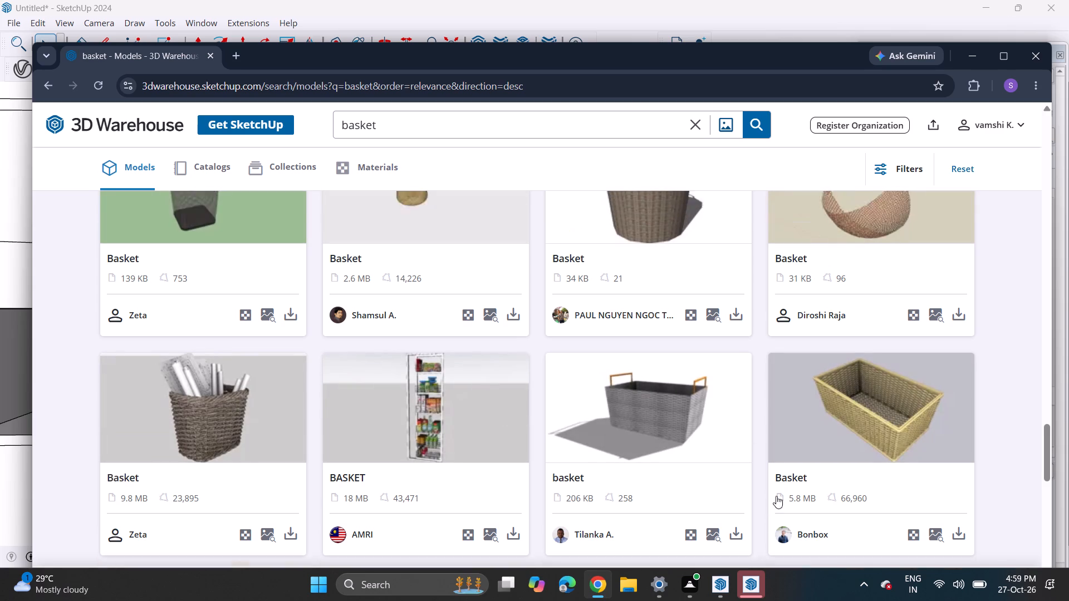
scroll(776, 496, "up", 1)
scroll(797, 496, "down", 1)
scroll(795, 496, "up", 1)
scroll(795, 496, "down", 1)
scroll(795, 496, "up", 2)
scroll(795, 496, "down", 1)
scroll(795, 496, "up", 1)
scroll(707, 479, "up", 3)
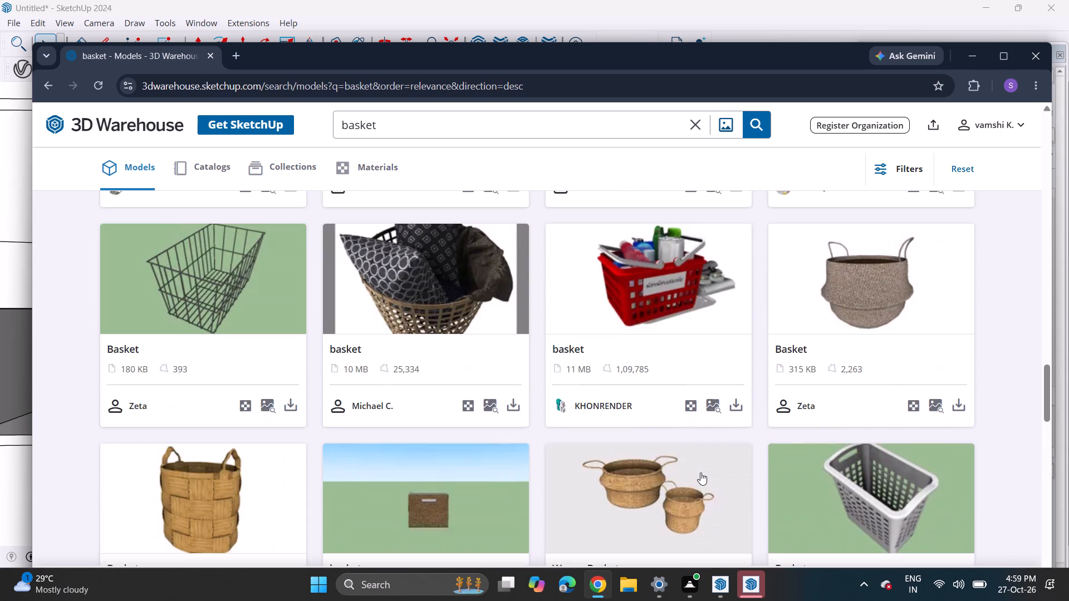
scroll(700, 472, "up", 11)
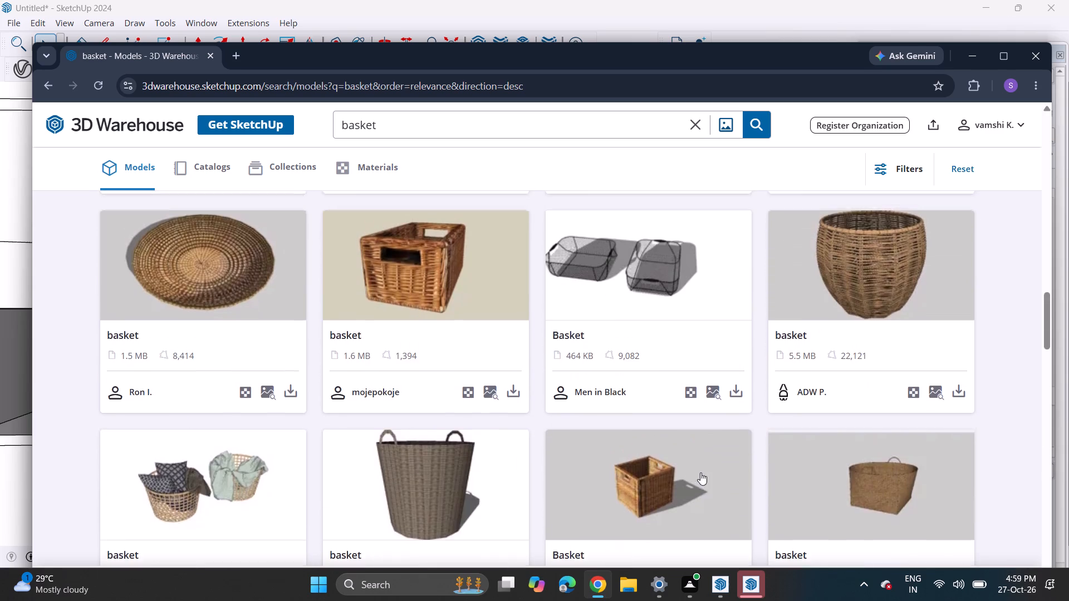
scroll(700, 472, "up", 9)
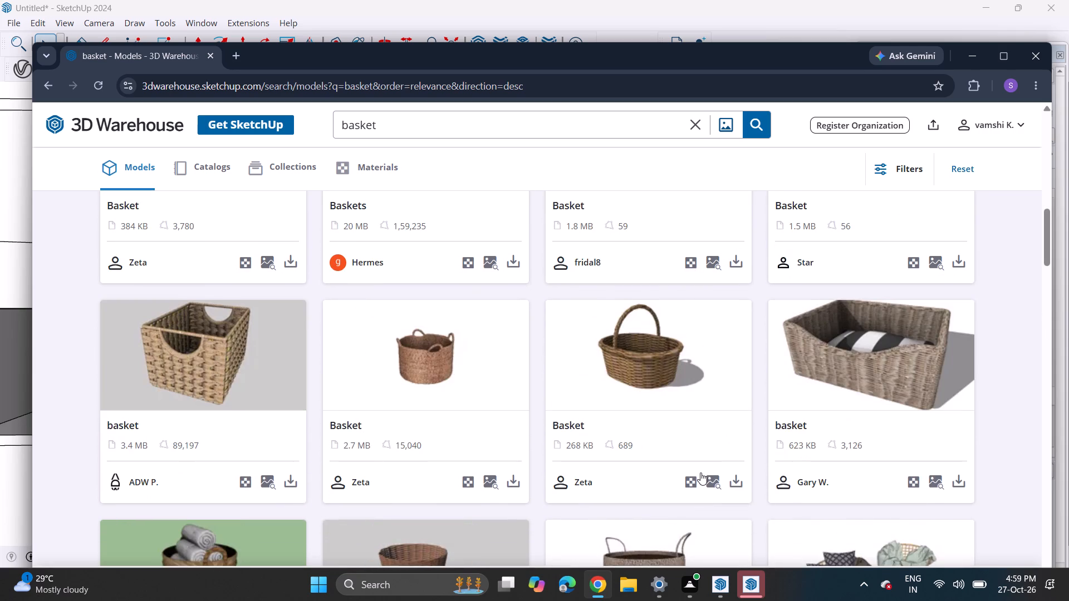
Download the 1.8 MB brown wicker basket with the shallow, flared rectangular tray shape as a SketchUp file.
scroll(700, 472, "up", 4)
scroll(700, 472, "down", 1)
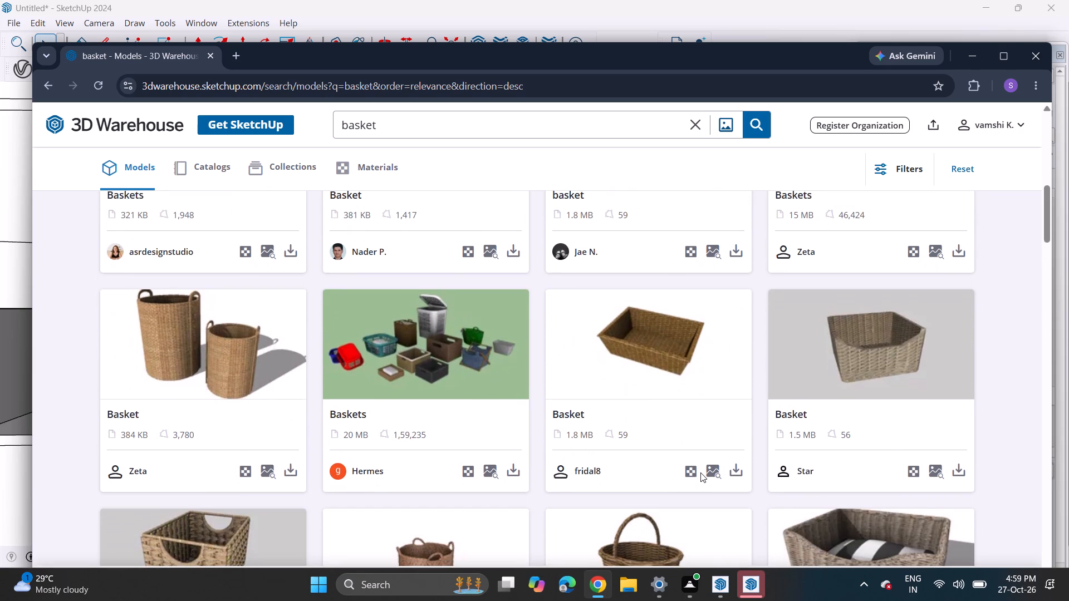
left_click(742, 467)
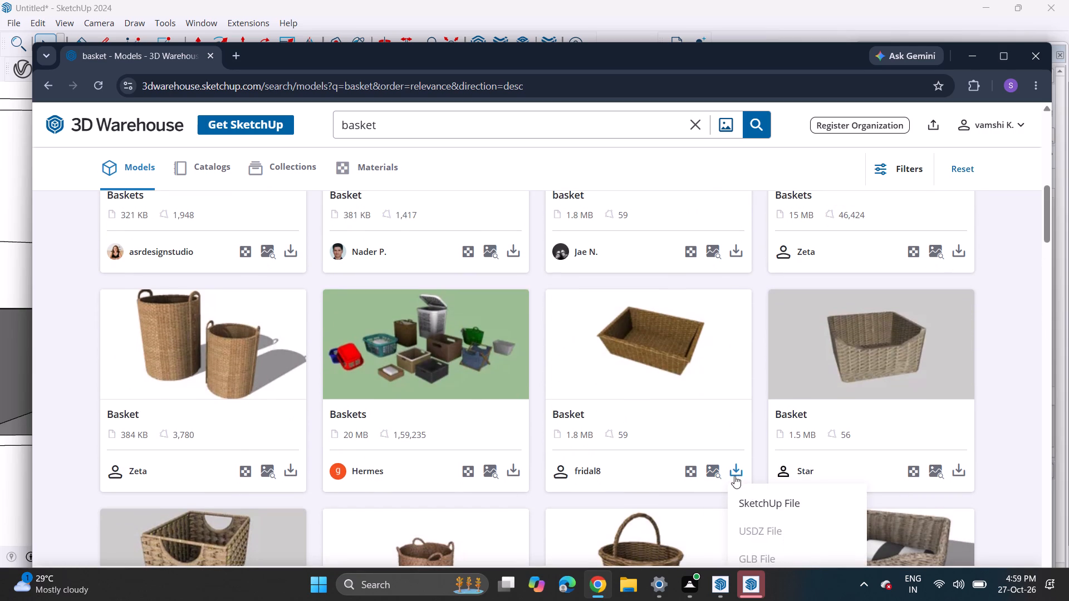
left_click(757, 501)
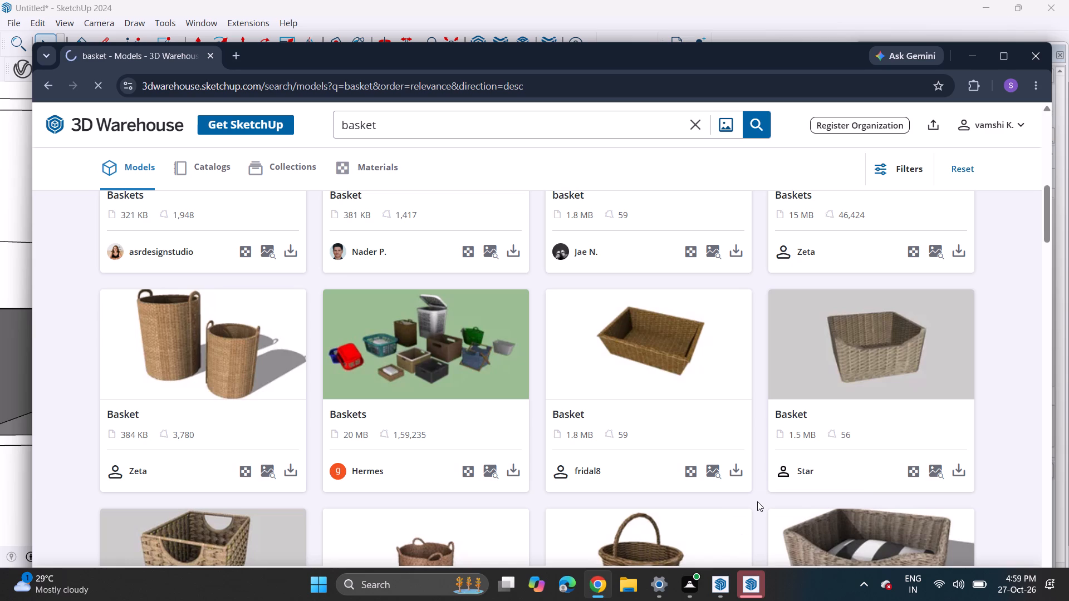
Download the 8.1 MB rectangular woven basket with cut-out handles as a SketchUp file.
scroll(761, 503, "up", 7)
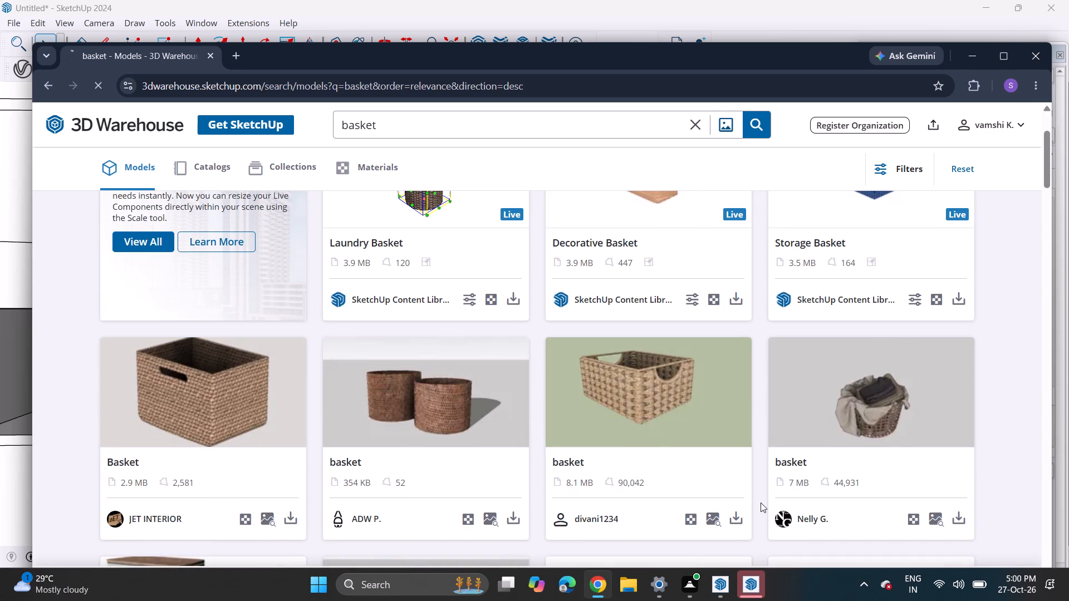
scroll(761, 503, "up", 3)
scroll(761, 503, "down", 9)
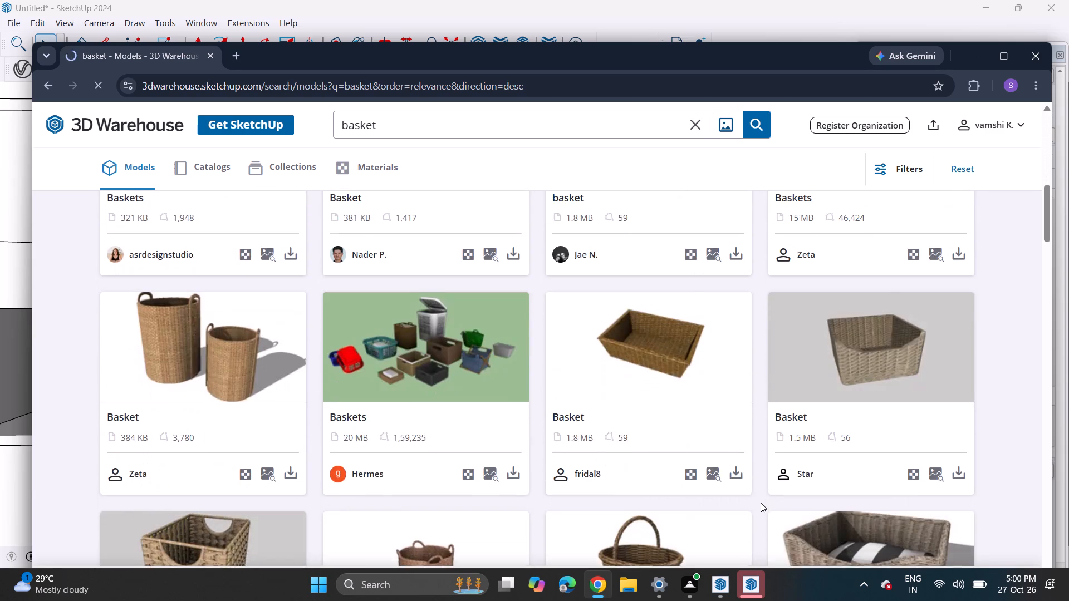
scroll(761, 503, "down", 2)
scroll(761, 503, "up", 1)
scroll(761, 503, "down", 2)
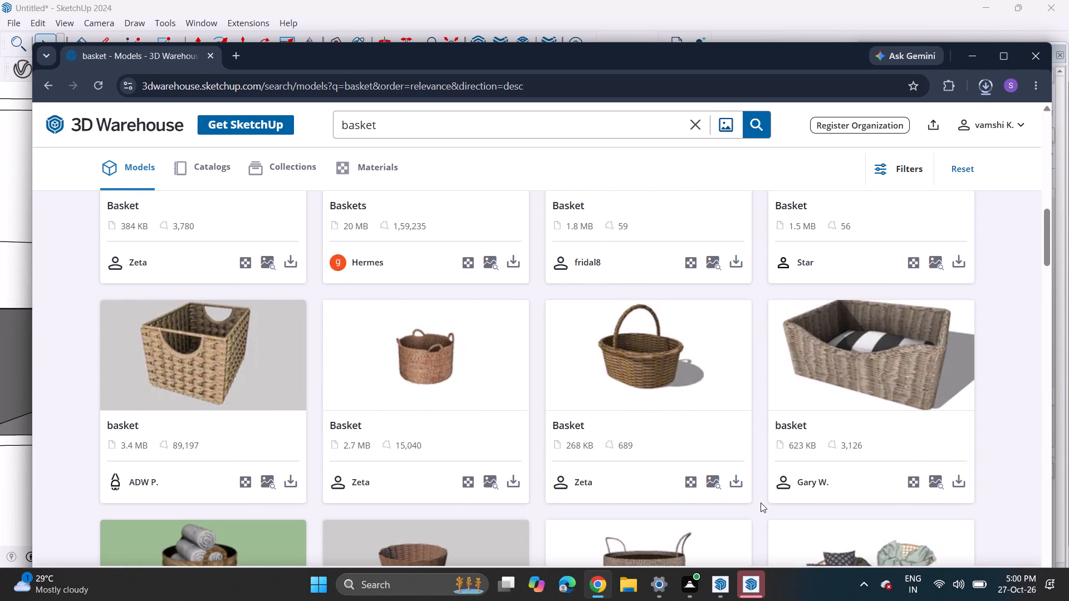
scroll(756, 503, "up", 7)
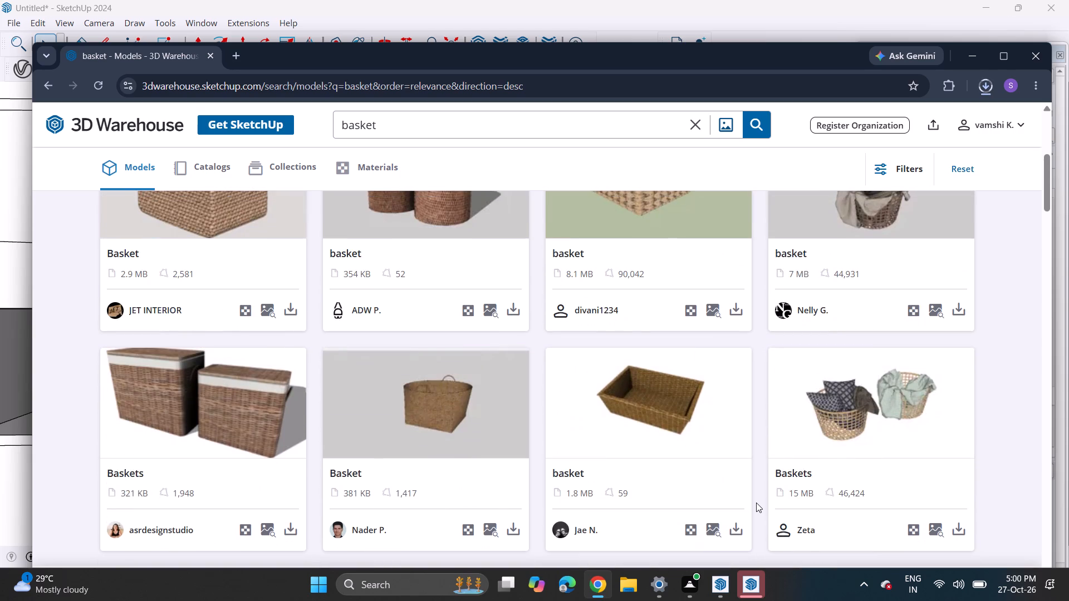
scroll(756, 503, "up", 2)
left_click(735, 451)
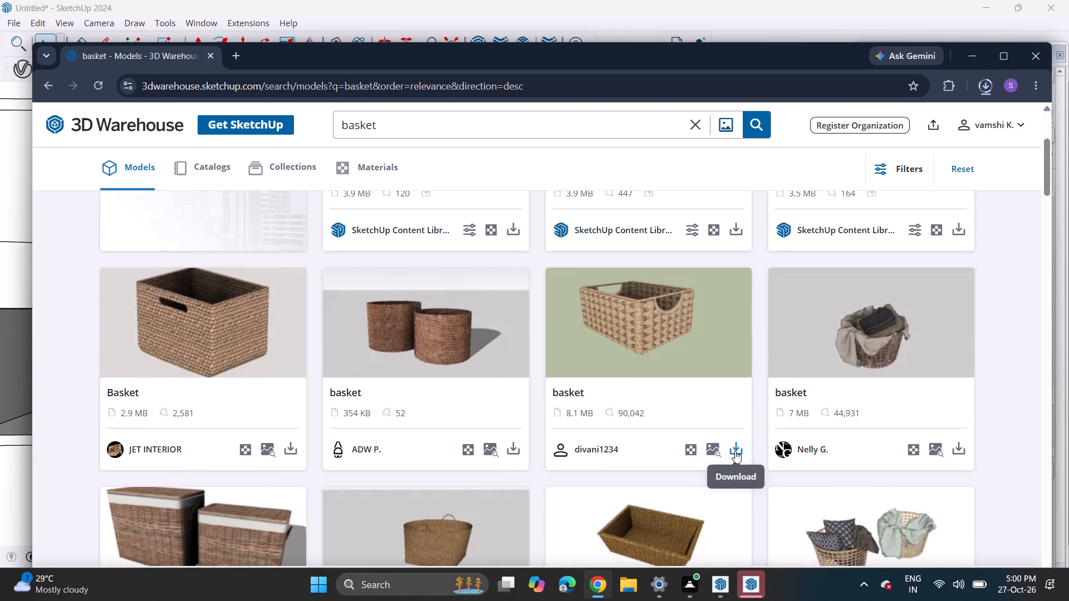
left_click(749, 492)
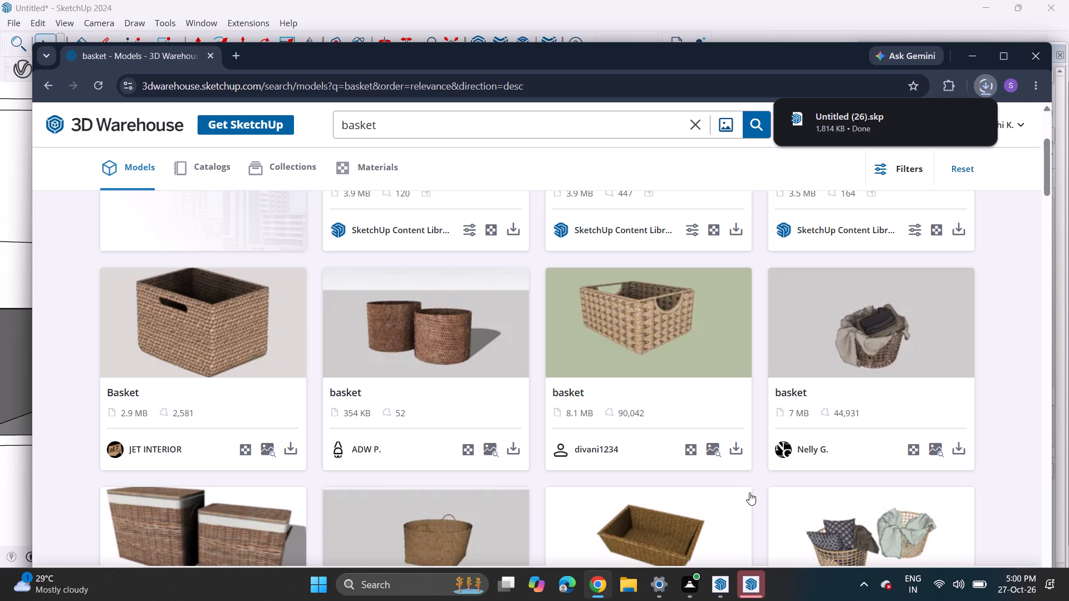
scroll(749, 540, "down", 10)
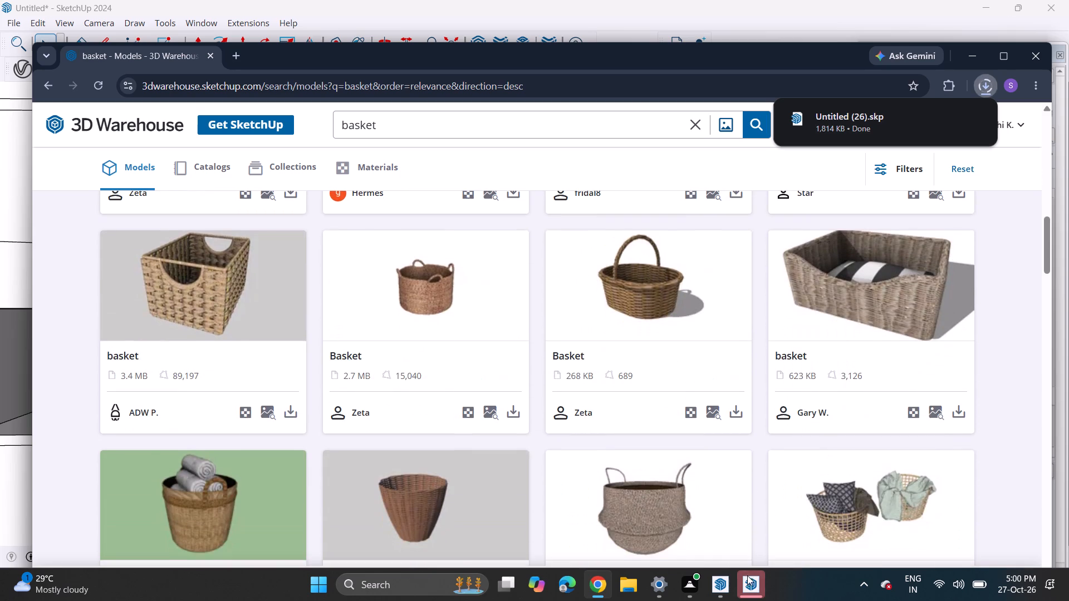
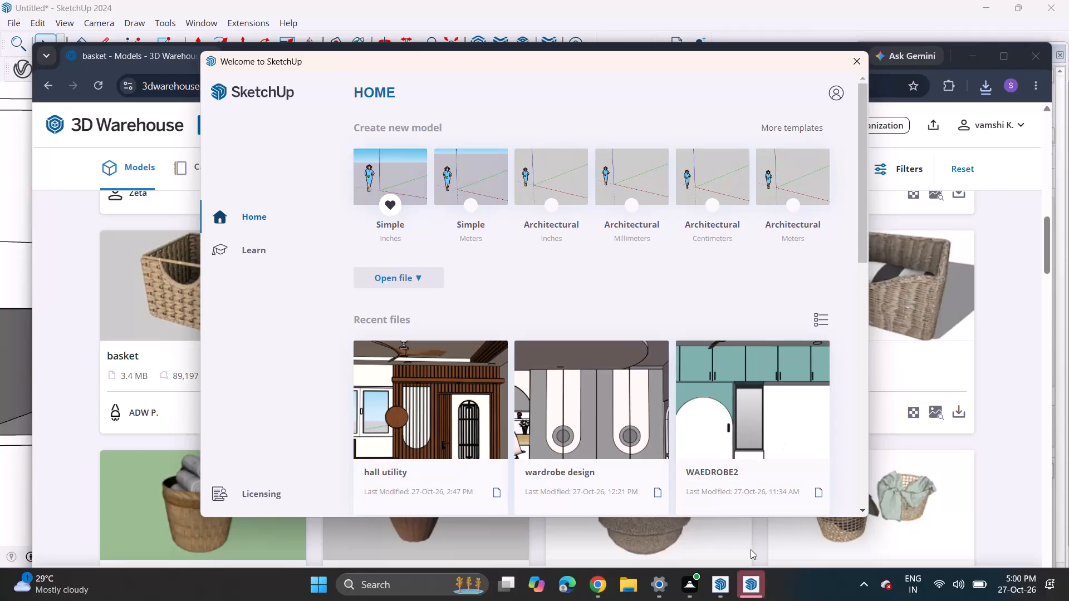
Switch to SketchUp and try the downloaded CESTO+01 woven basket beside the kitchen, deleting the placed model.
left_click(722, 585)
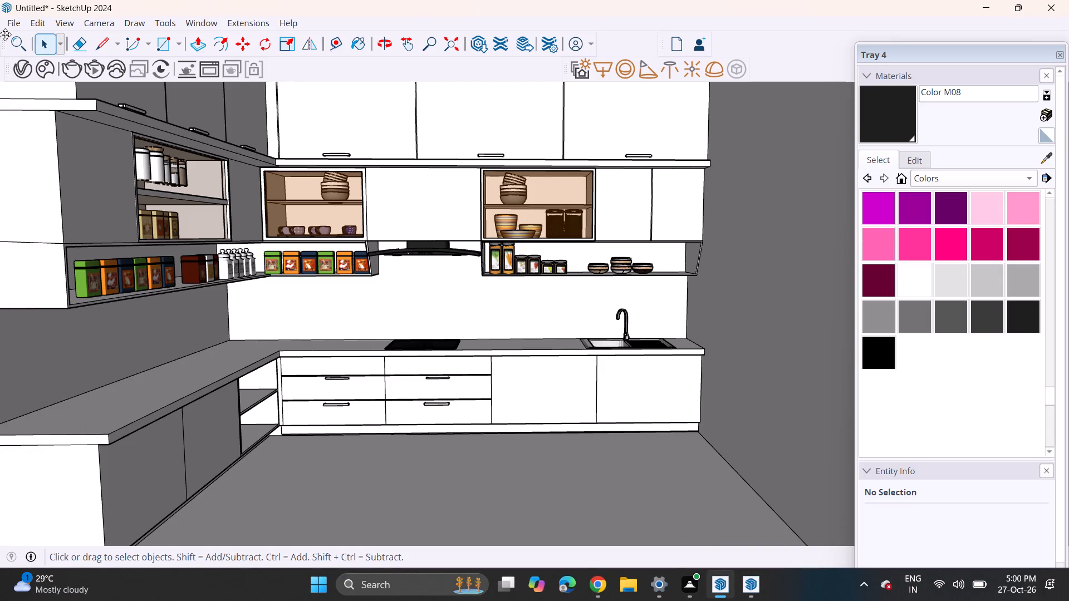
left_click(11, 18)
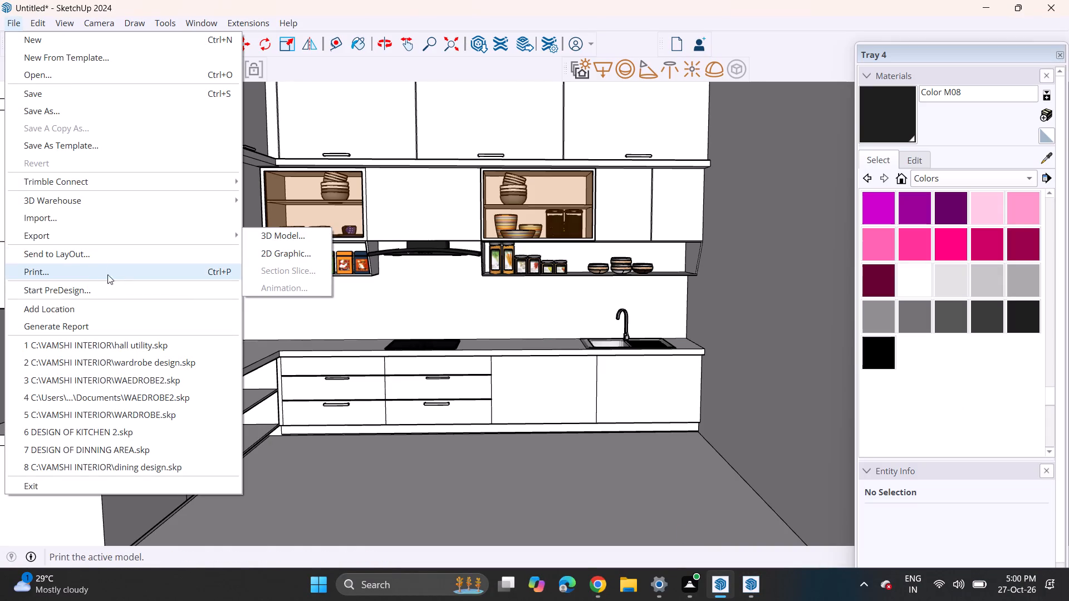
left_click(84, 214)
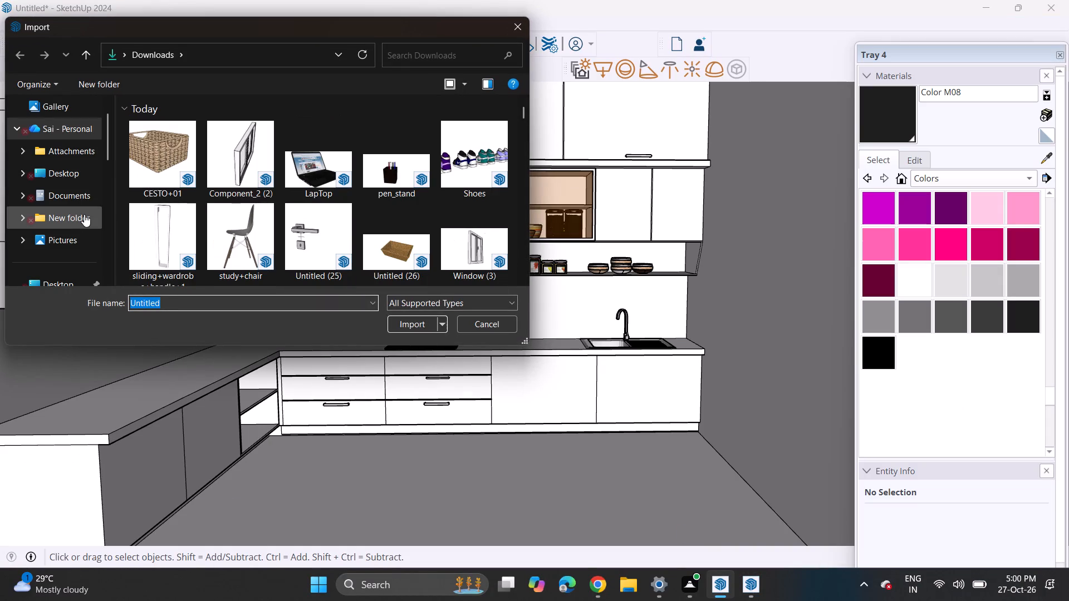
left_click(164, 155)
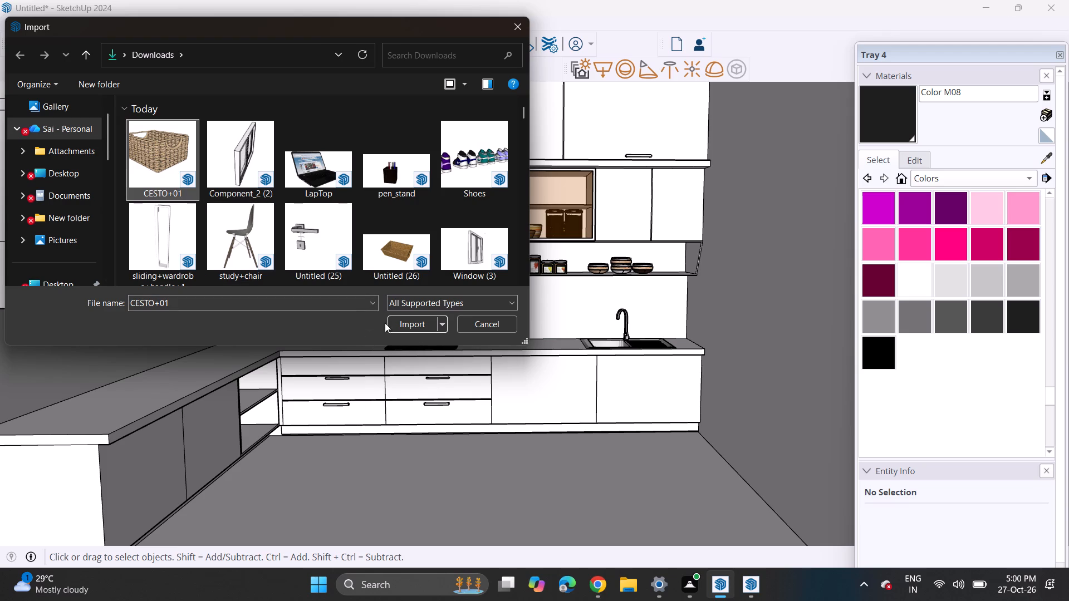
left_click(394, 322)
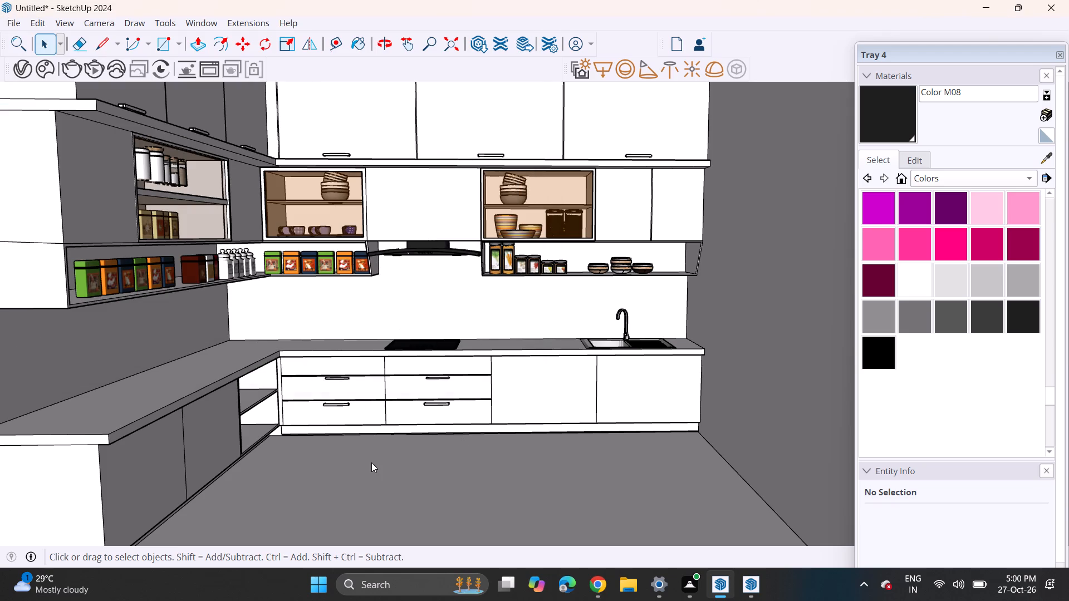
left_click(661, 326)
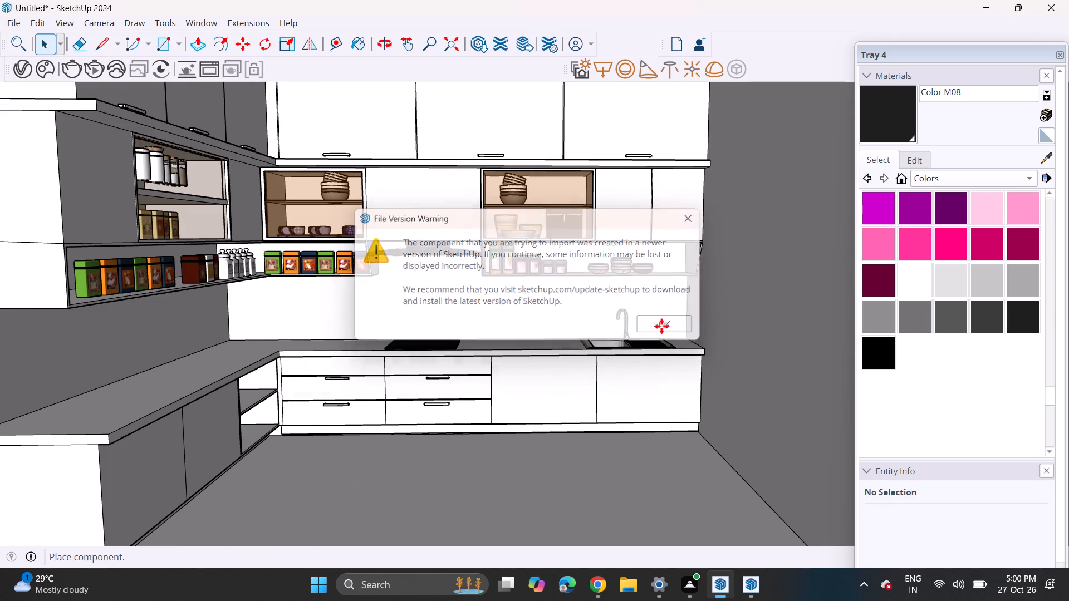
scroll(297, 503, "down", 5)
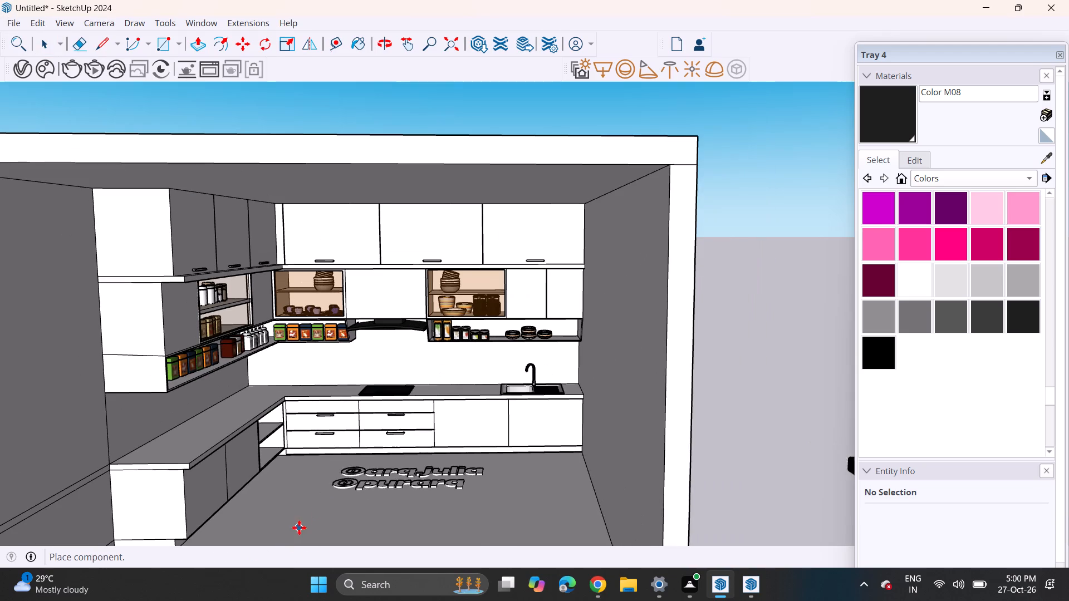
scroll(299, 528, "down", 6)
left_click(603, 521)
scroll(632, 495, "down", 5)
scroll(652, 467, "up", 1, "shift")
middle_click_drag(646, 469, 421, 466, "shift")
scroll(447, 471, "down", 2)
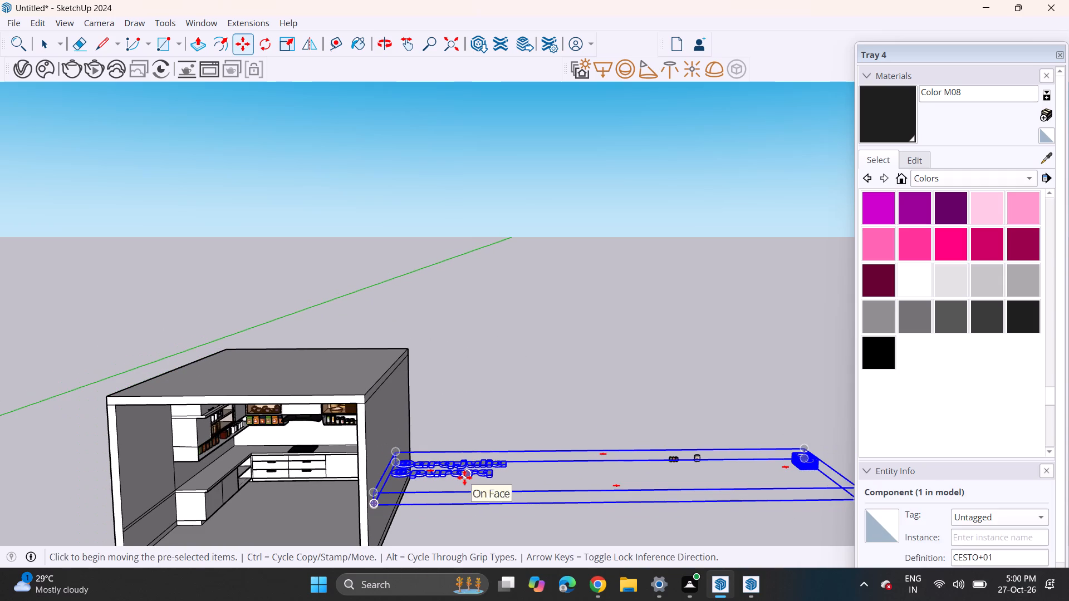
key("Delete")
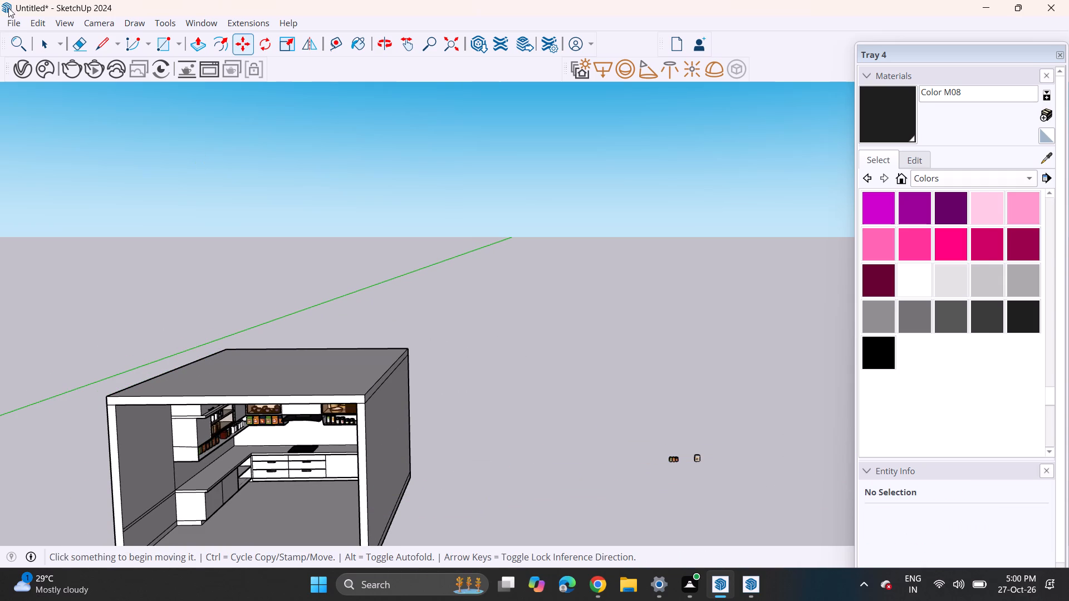
Import the wicker basket Untitled (26) from Downloads and place it on the kitchen floor near the open corner shelves.
left_click(12, 20)
left_click(51, 210)
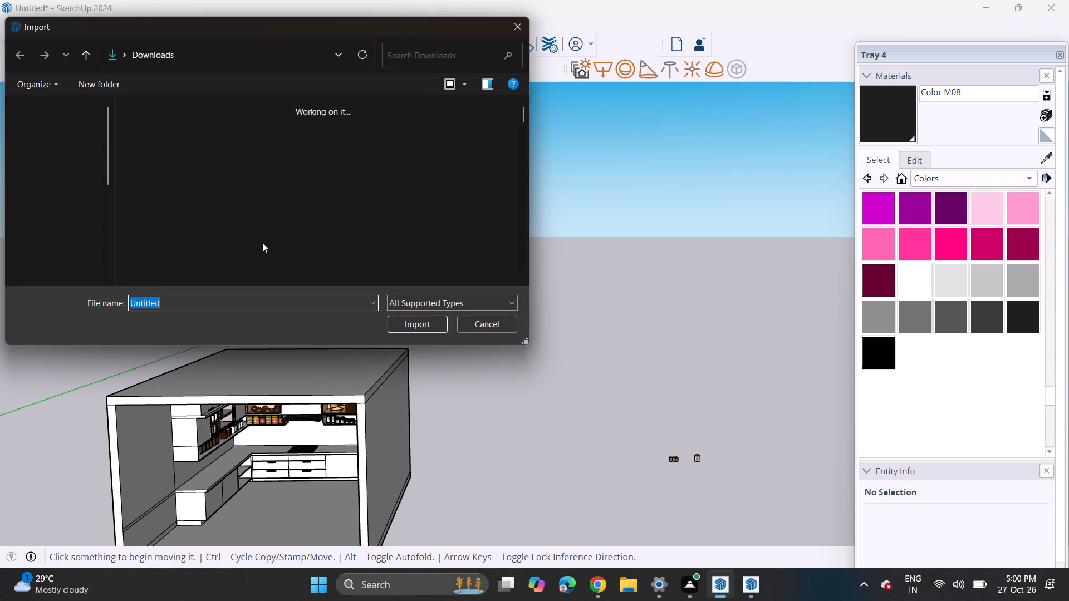
scroll(340, 211, "down", 1)
left_click(380, 220)
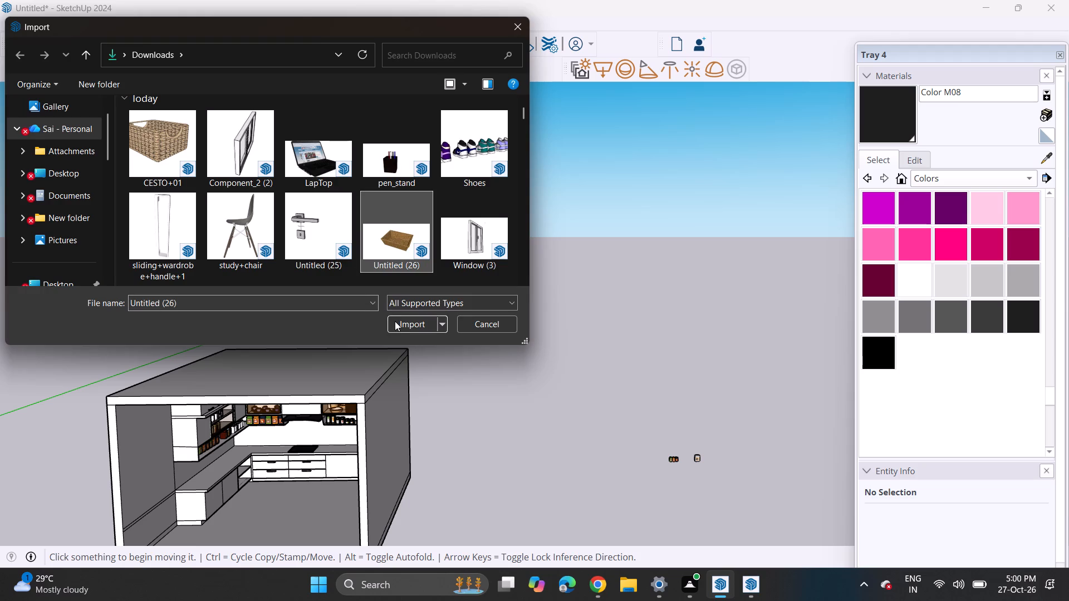
left_click(401, 326)
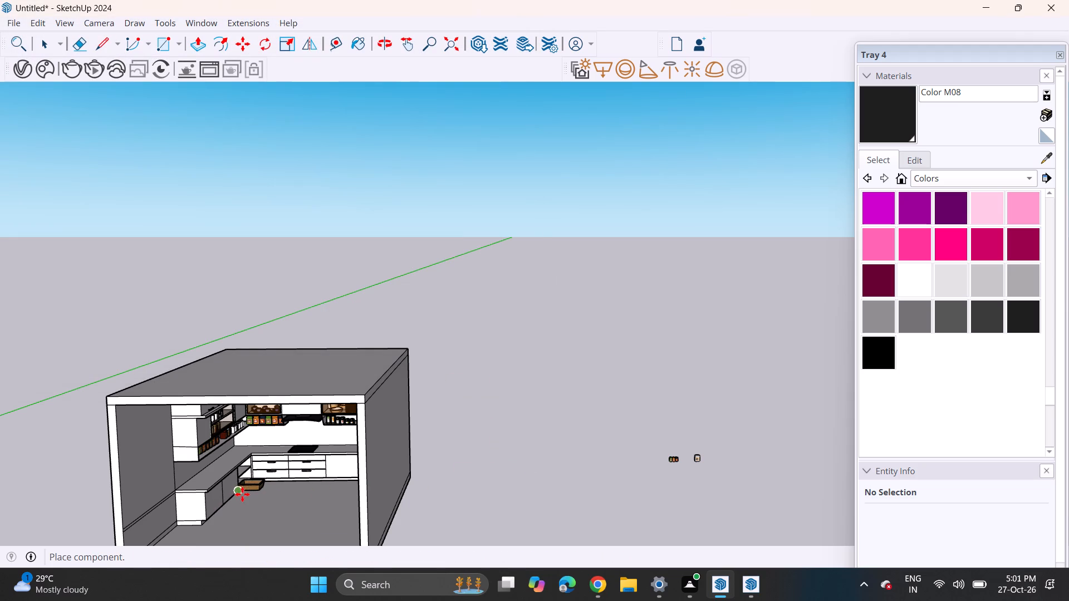
left_click(249, 495)
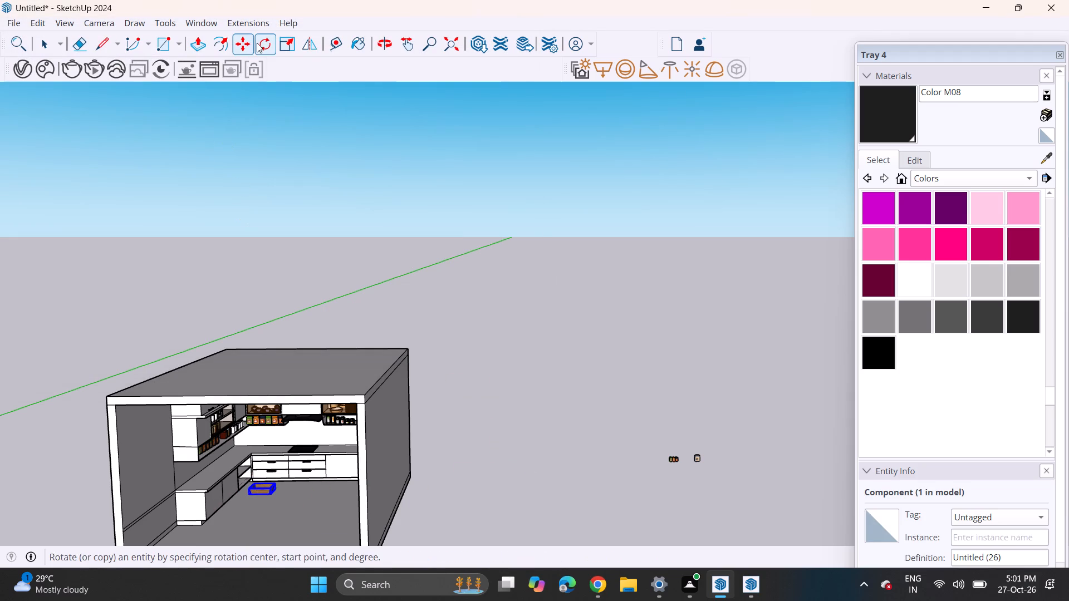
Rotate the wicker basket about a quarter turn in the floor plane.
left_click(257, 42)
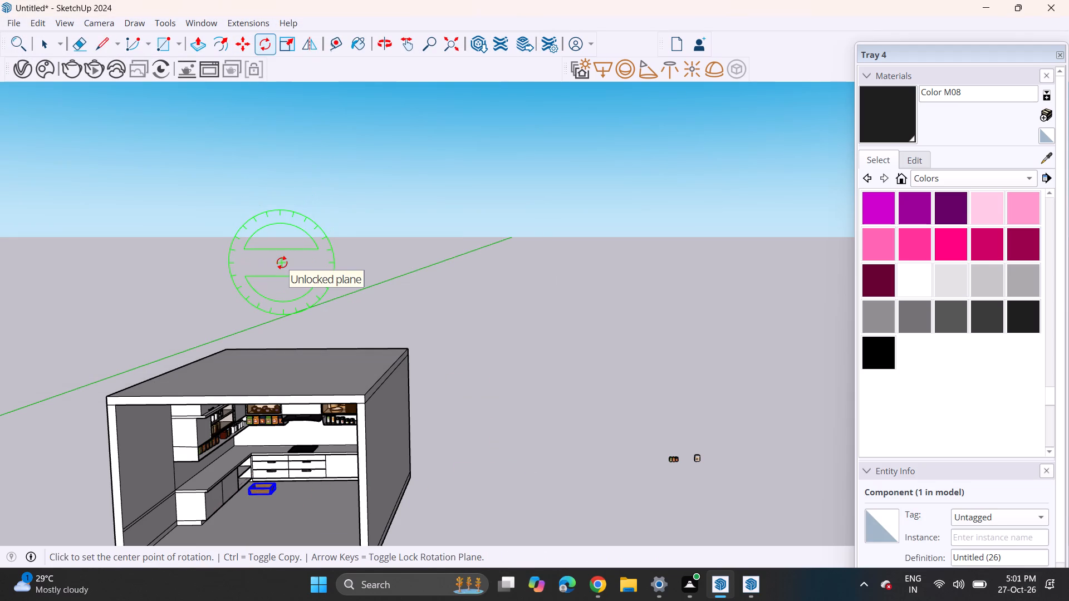
scroll(279, 419, "up", 2)
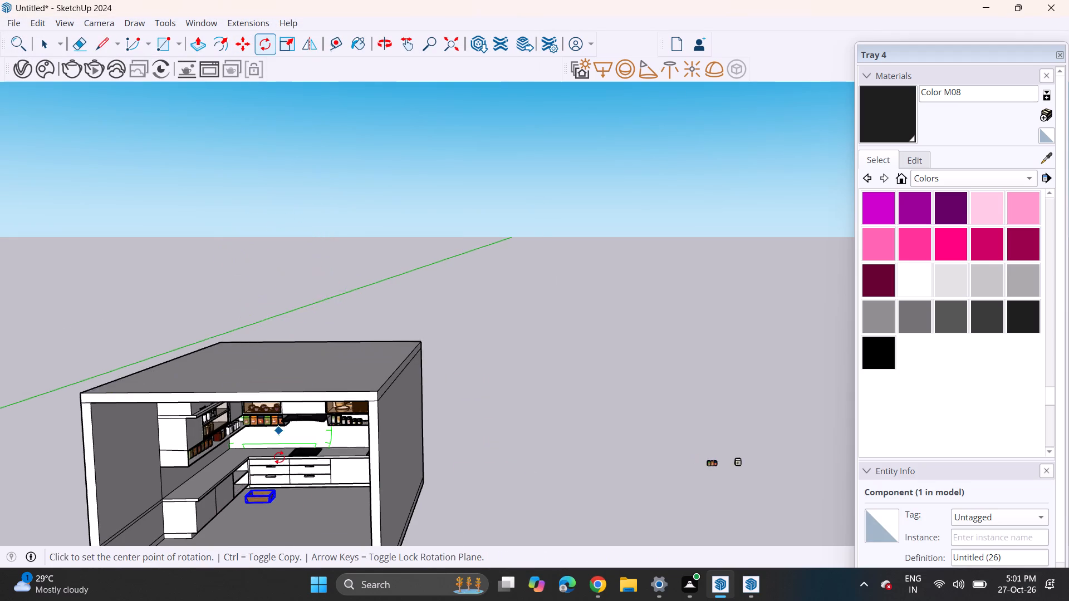
scroll(279, 457, "up", 2)
scroll(288, 529, "up", 1)
middle_click_drag(288, 529, 310, 440)
middle_click_drag(324, 416, 327, 504)
left_click(325, 470)
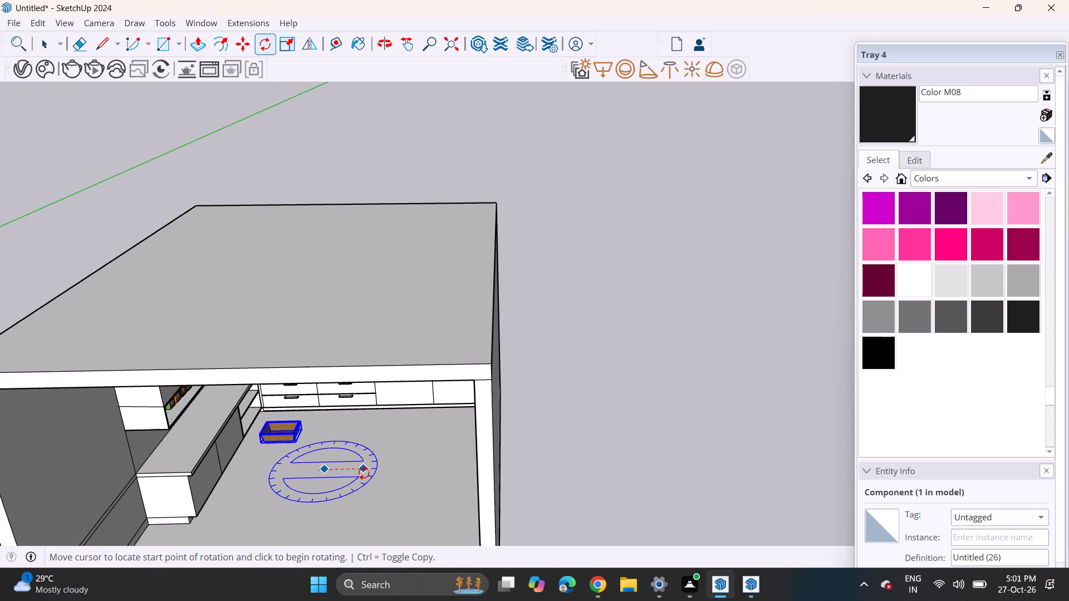
left_click(364, 473)
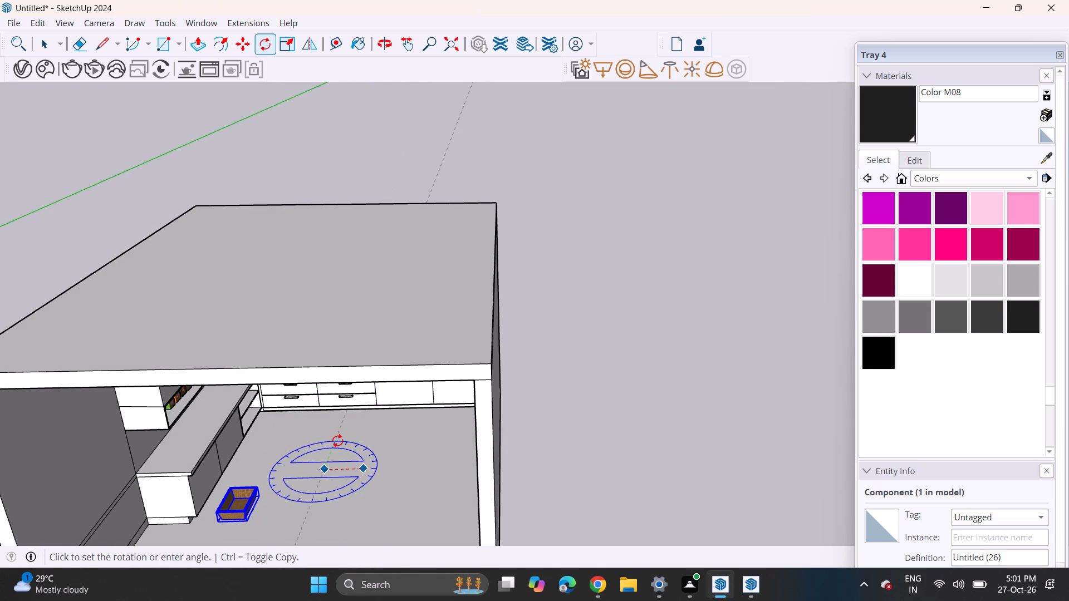
left_click(337, 441)
Move the wicker basket onto the bottom shelf of the open base unit in the kitchen corner.
left_click(242, 47)
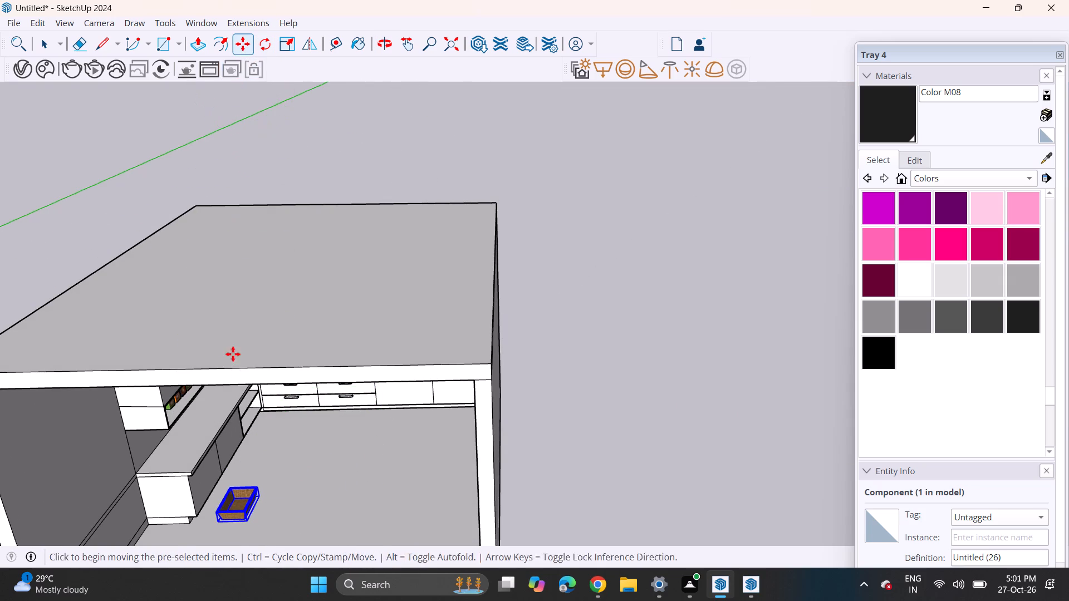
scroll(249, 535, "up", 4)
left_click(252, 522)
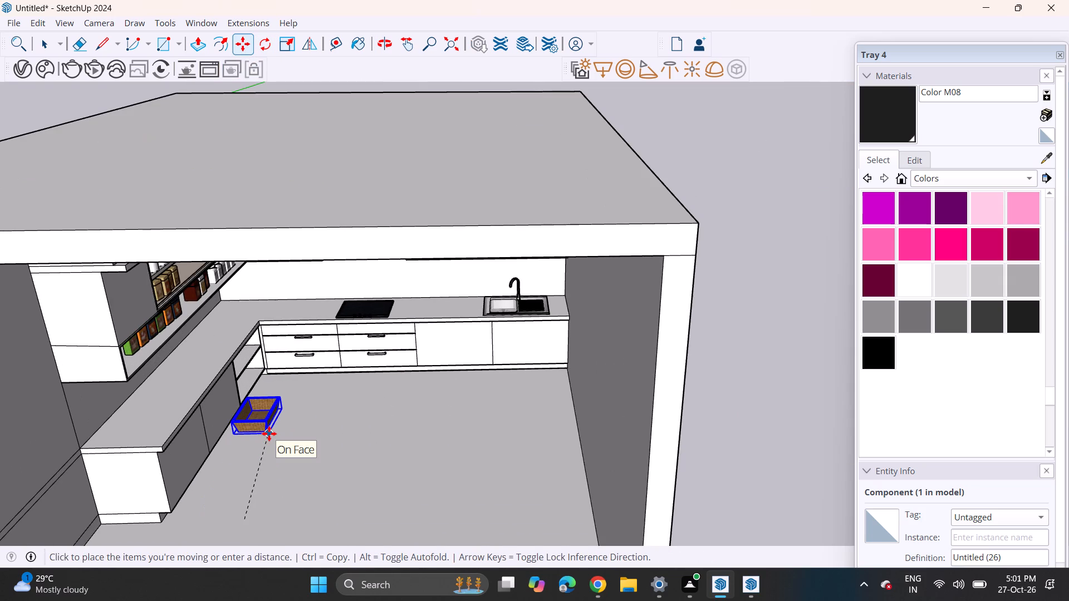
scroll(269, 433, "up", 7)
scroll(275, 433, "down", 1)
scroll(275, 433, "up", 4)
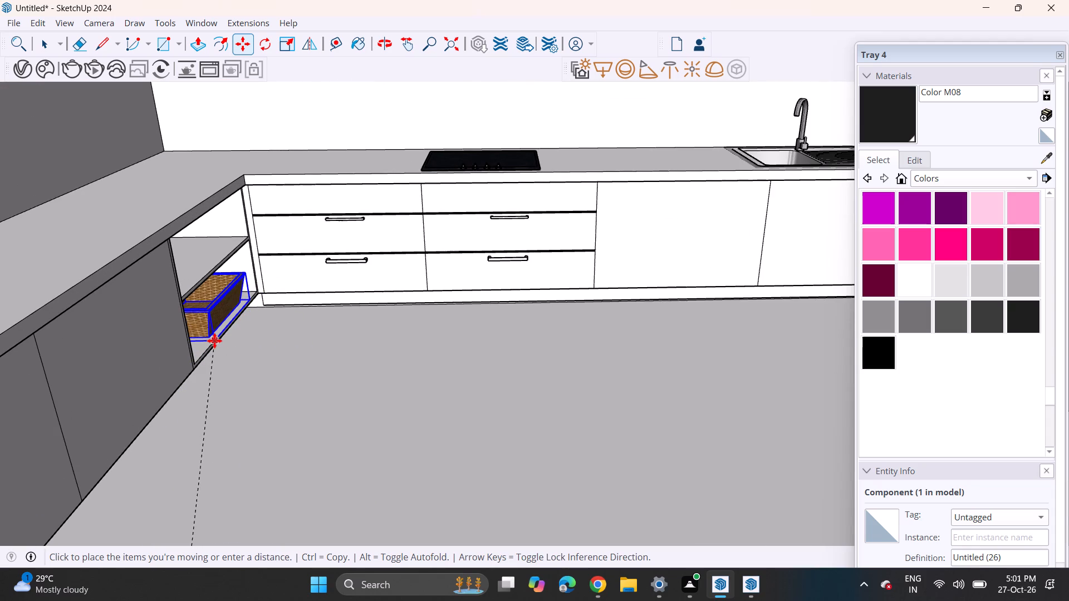
left_click(214, 341)
Copy the wicker basket from the bottom shelf straight up onto the shelf above it and clear its selection.
scroll(235, 356, "up", 4)
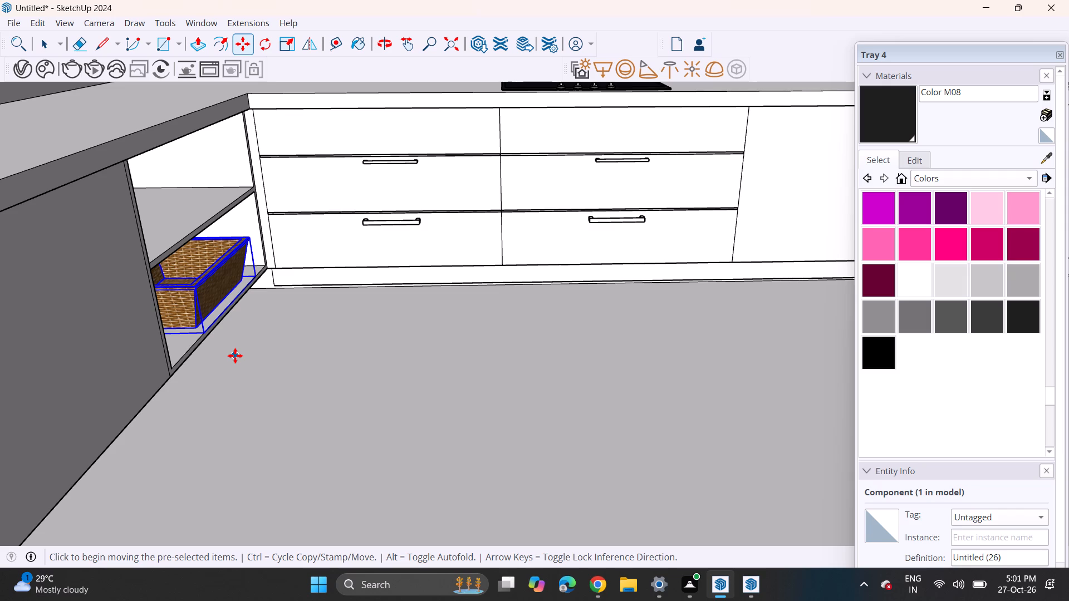
scroll(235, 356, "up", 7)
left_click(190, 336)
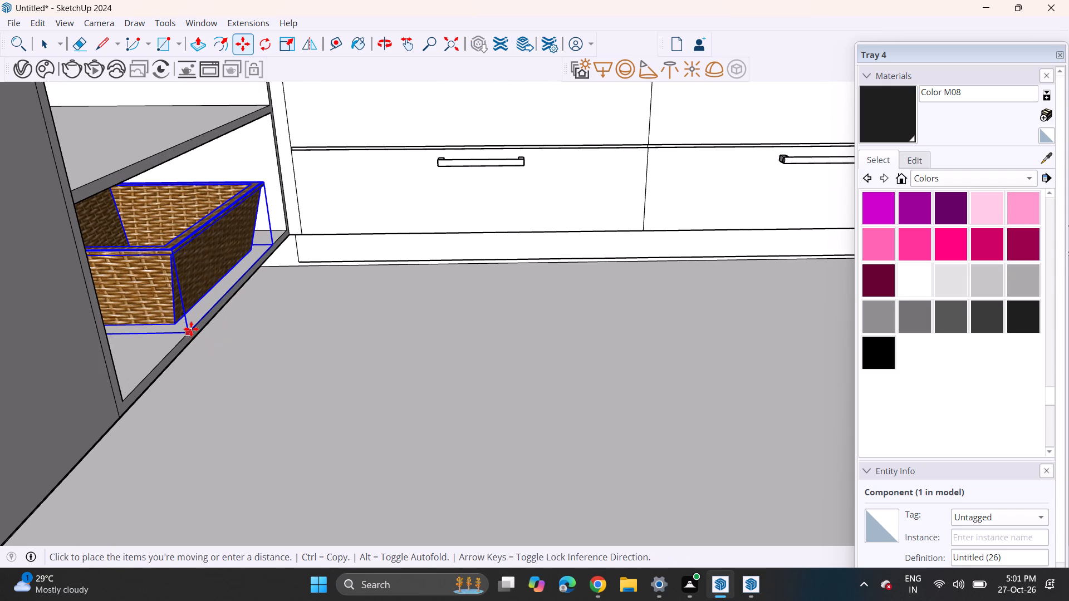
left_click(190, 326)
left_click(195, 337)
middle_click_drag(190, 257, 207, 331, "shift")
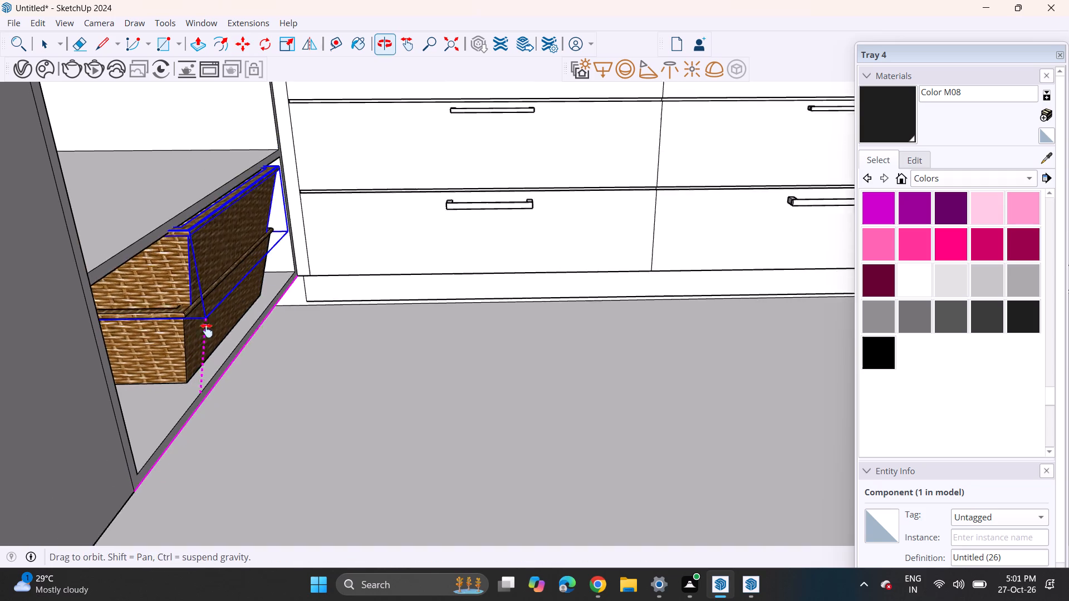
middle_click_drag(207, 331, 209, 339, "shift")
left_click(158, 257)
scroll(259, 336, "down", 5)
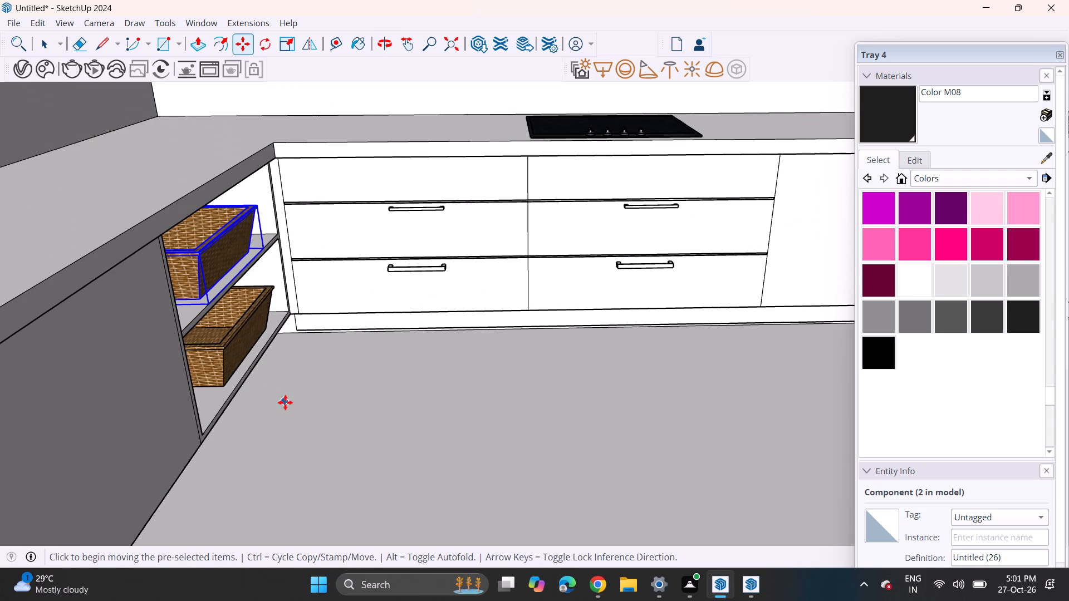
key("space")
left_click(285, 403)
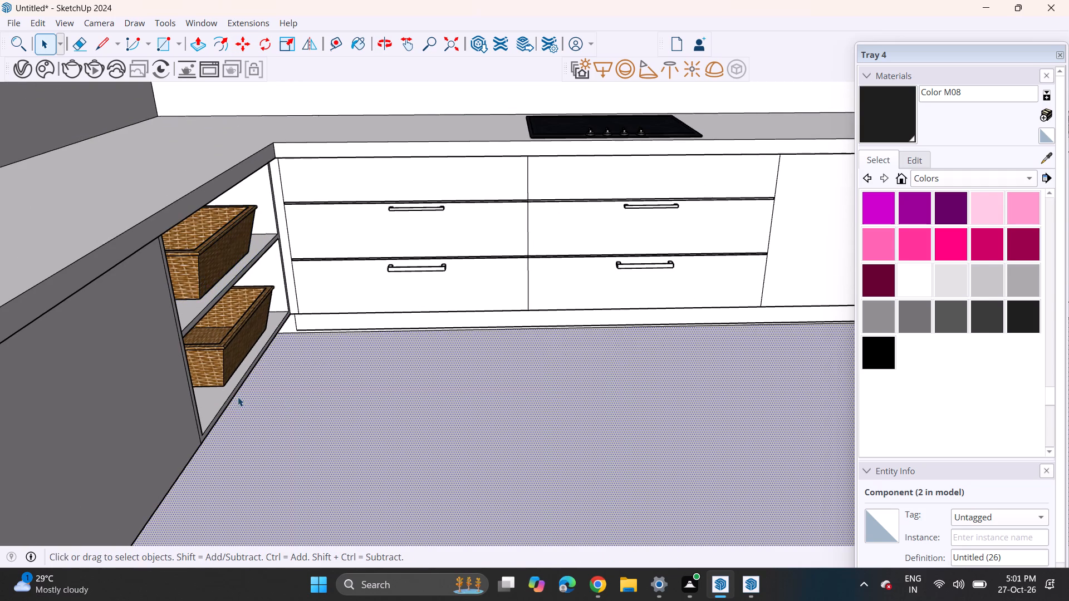
Examine the kitchen from several angles, checking how the two baskets sit among the cabinets and shelves.
scroll(229, 407, "down", 9)
middle_click_drag(239, 460, 266, 321)
scroll(237, 460, "up", 1)
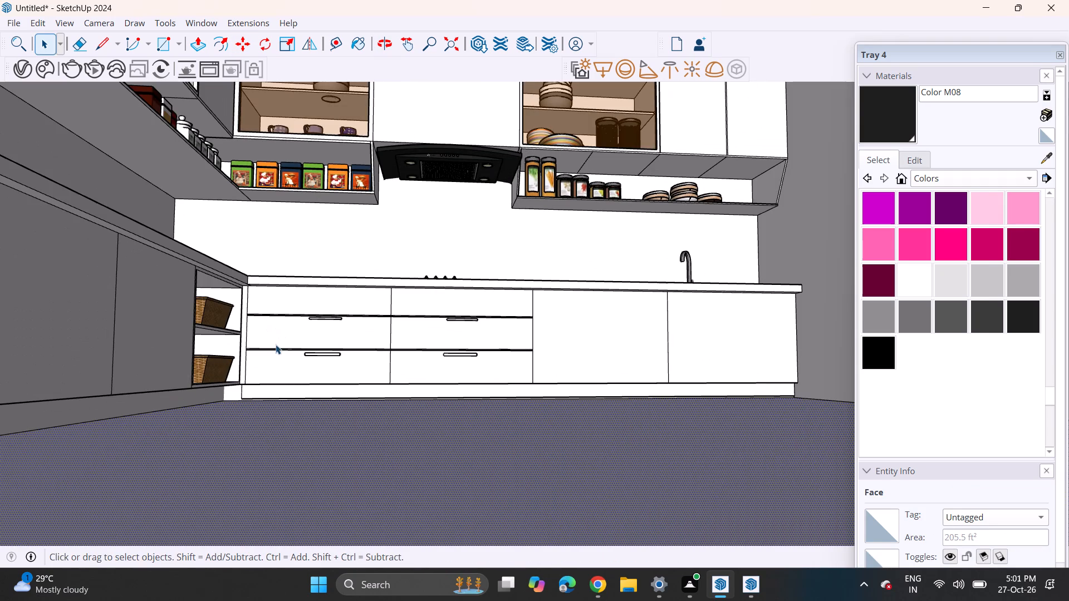
middle_click_drag(276, 344, 256, 478)
scroll(258, 467, "down", 3)
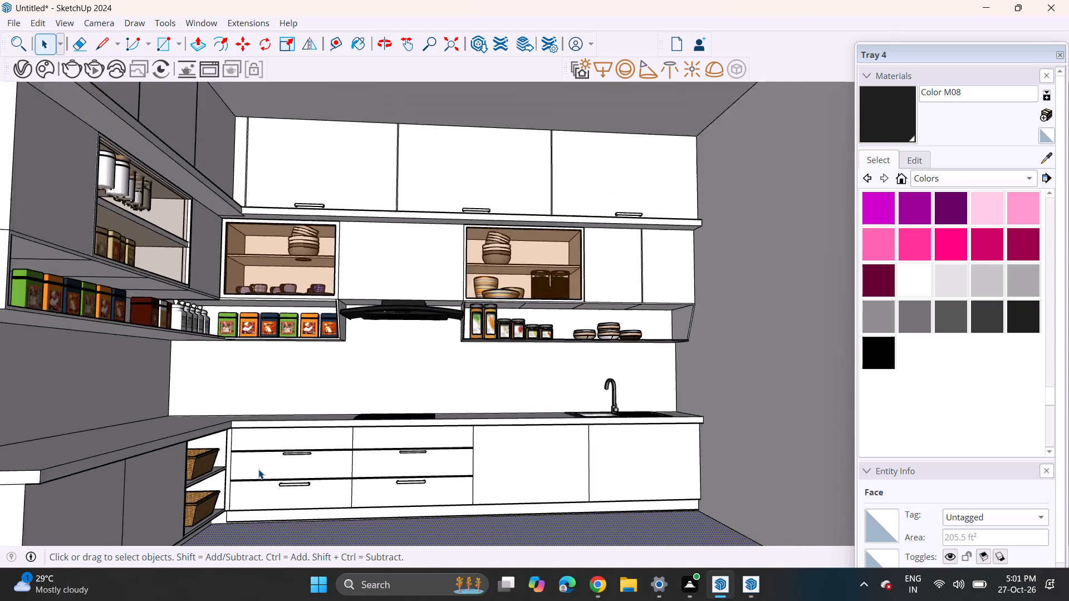
middle_click_drag(329, 444, 334, 469)
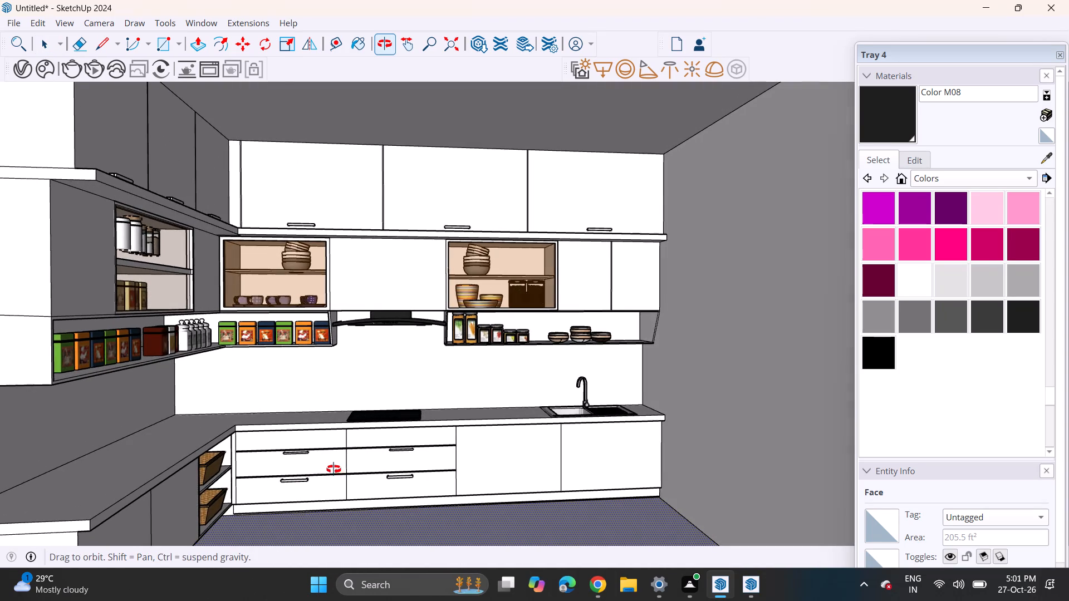
middle_click_drag(334, 469, 261, 456)
scroll(267, 456, "up", 2)
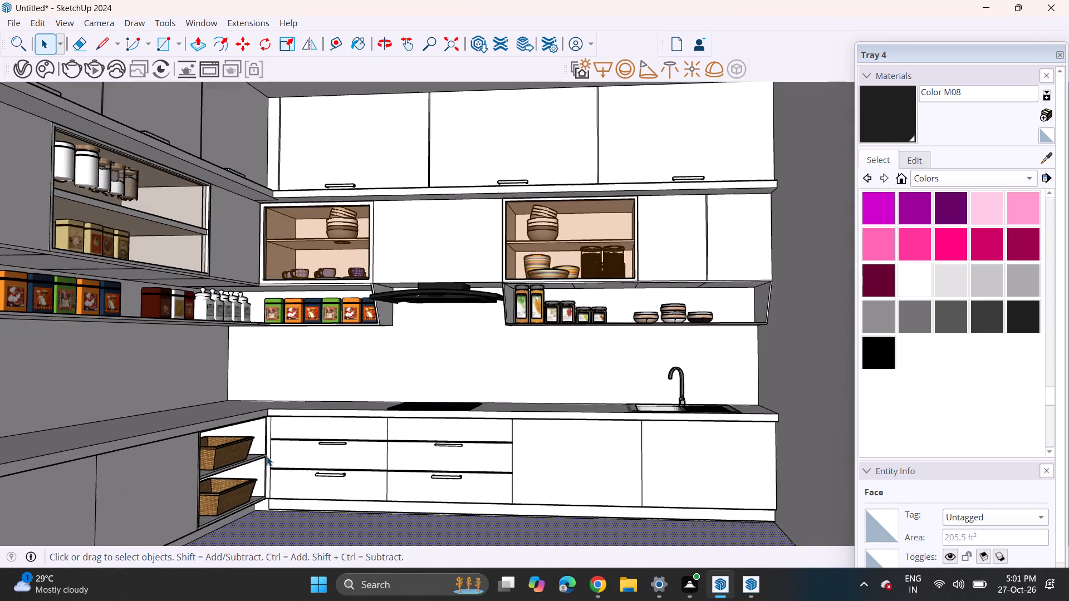
middle_click_drag(280, 455, 348, 470)
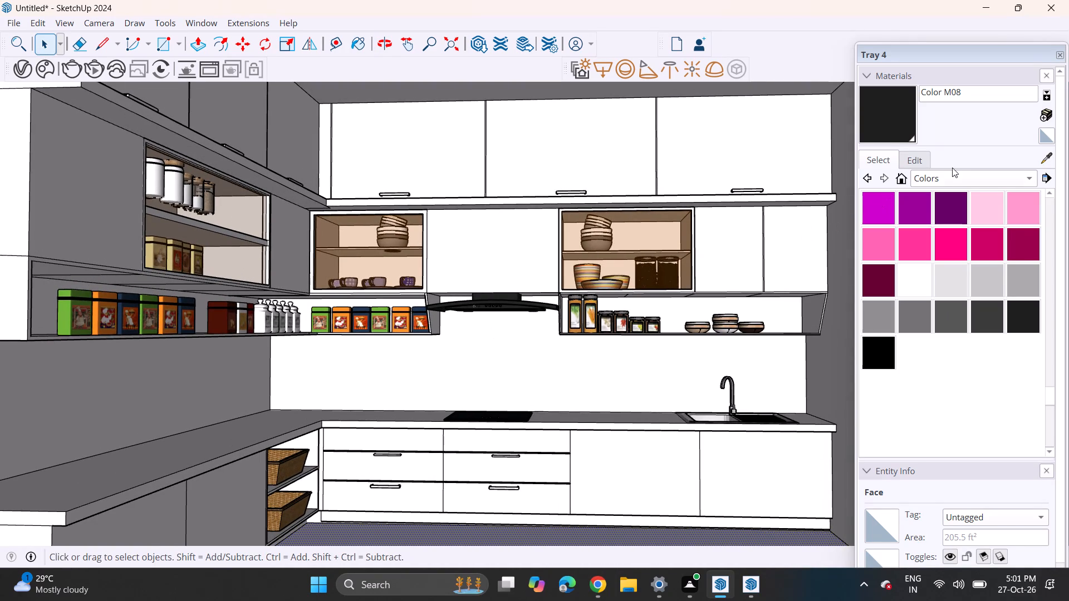
Apply the Wood Veneer 01 material to the back, inner side and bottom of the open shelf holding the jars beside the hood.
left_click(953, 178)
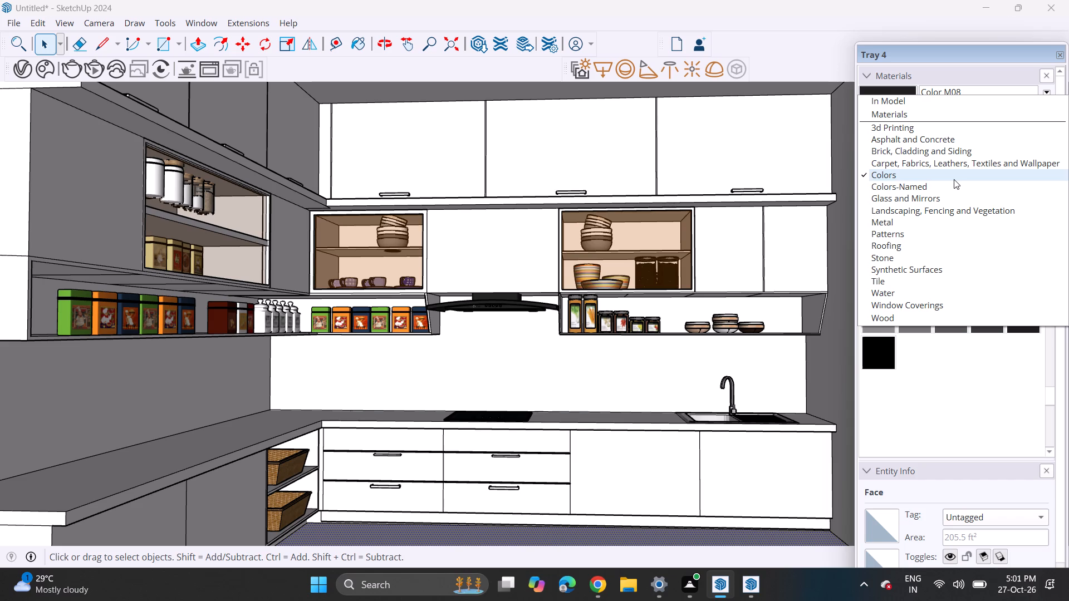
left_click(920, 314)
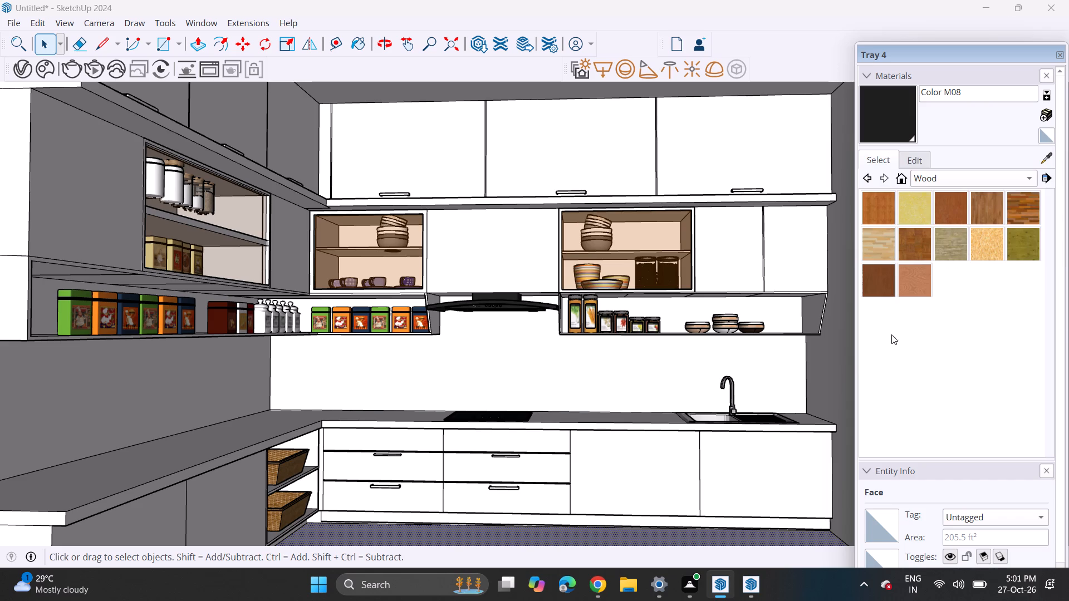
left_click(877, 275)
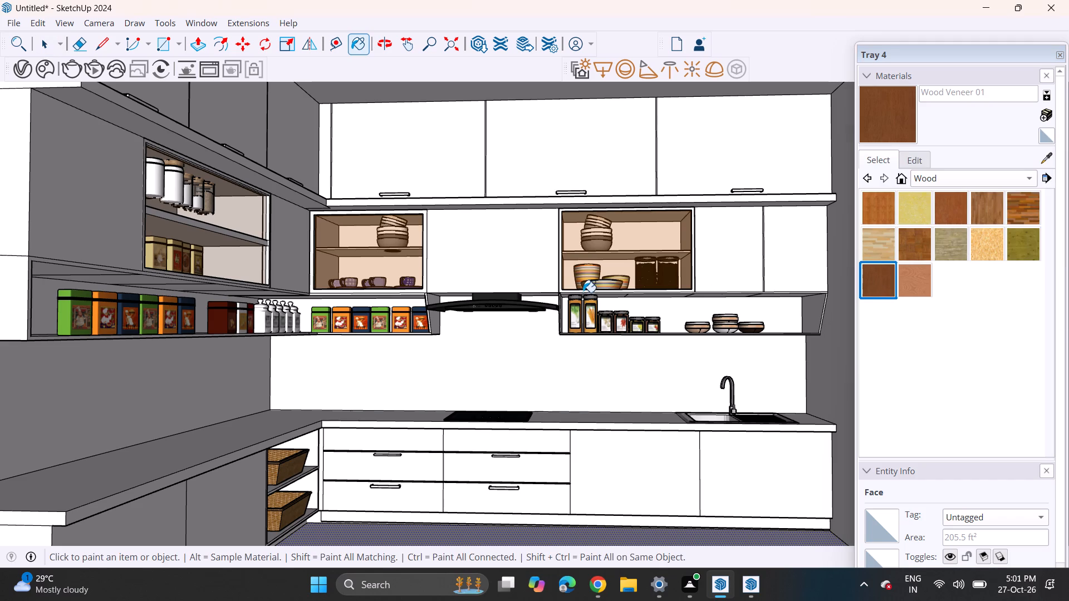
scroll(583, 292, "up", 4)
scroll(703, 309, "up", 4)
left_click(703, 309)
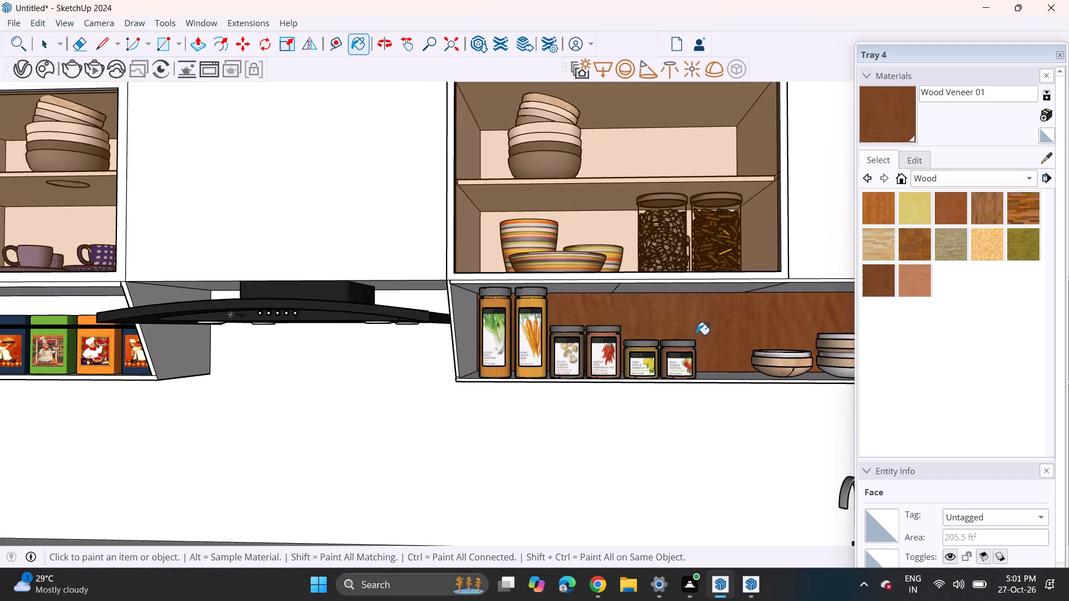
left_click(470, 319)
left_click(473, 376)
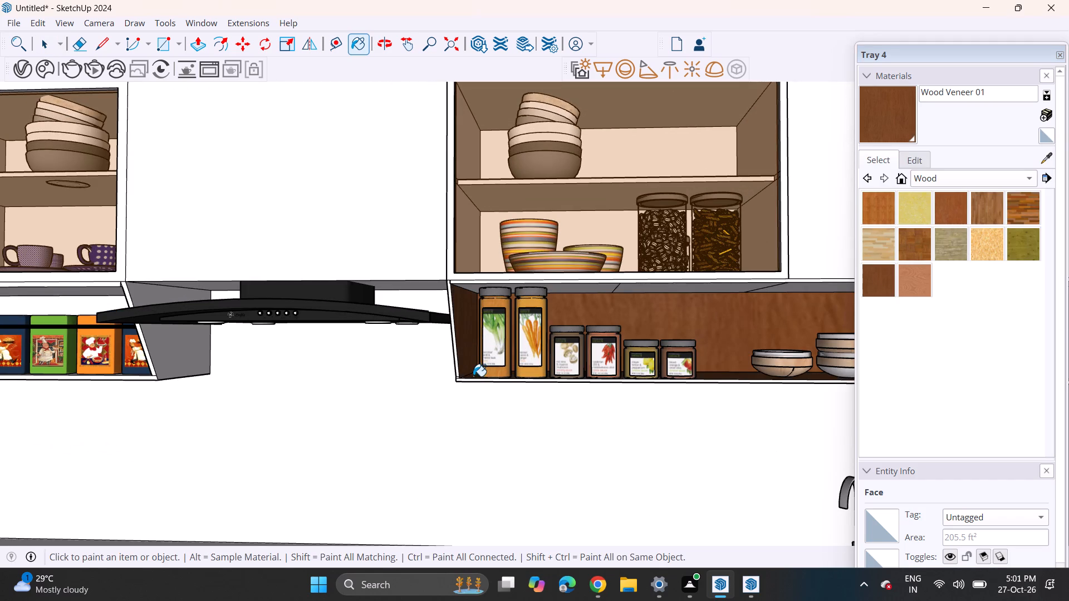
left_click(453, 351)
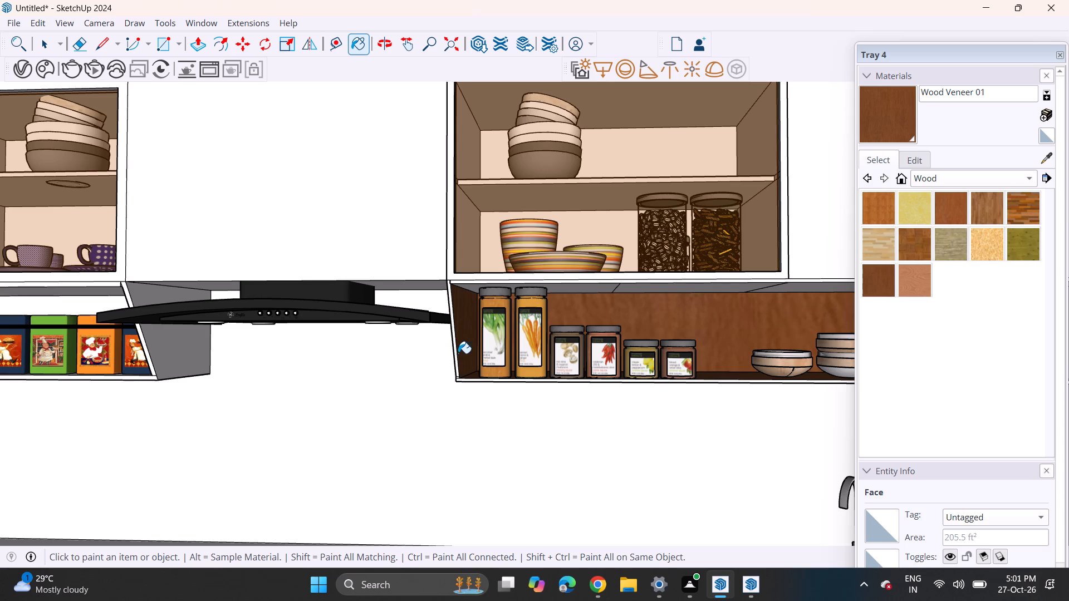
Paint the front edges and first top panels of the jar shelf with Wood Veneer 01.
scroll(458, 353, "up", 4)
left_click(453, 343)
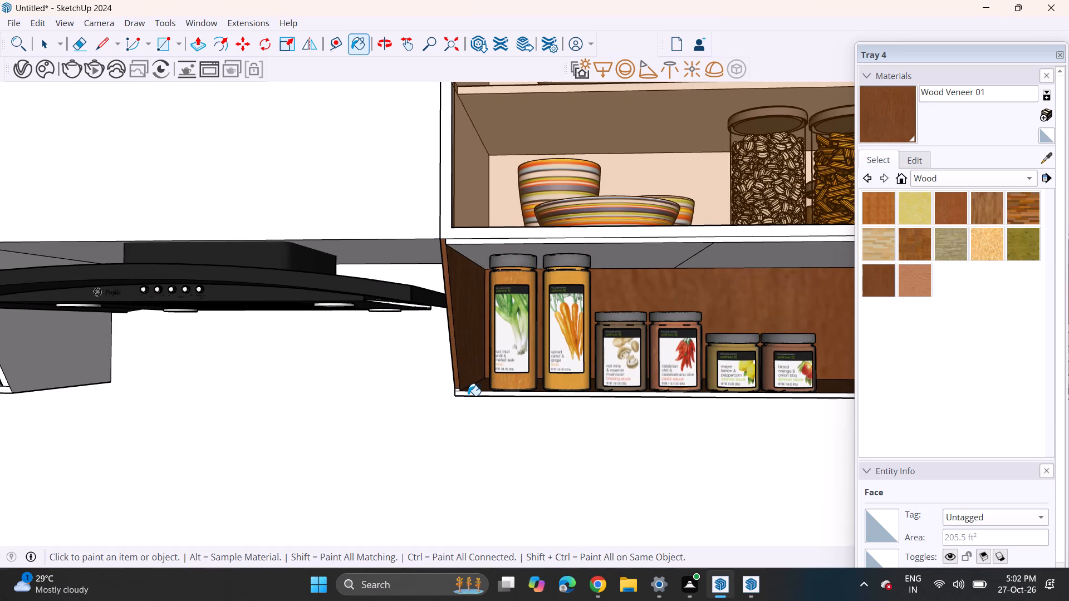
left_click(468, 396)
left_click(467, 243)
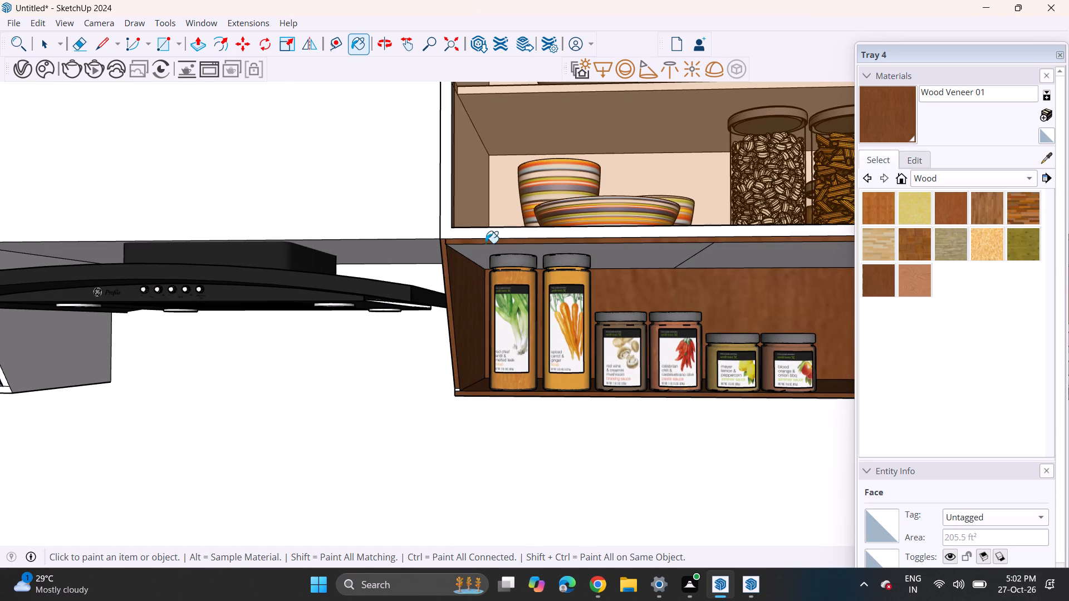
left_click(527, 252)
left_click(698, 263)
Paint the remaining top panels, far inner side and far front edge of the jar shelf with Wood Veneer 01.
scroll(641, 268, "down", 8)
scroll(629, 284, "up", 1)
scroll(629, 289, "down", 2)
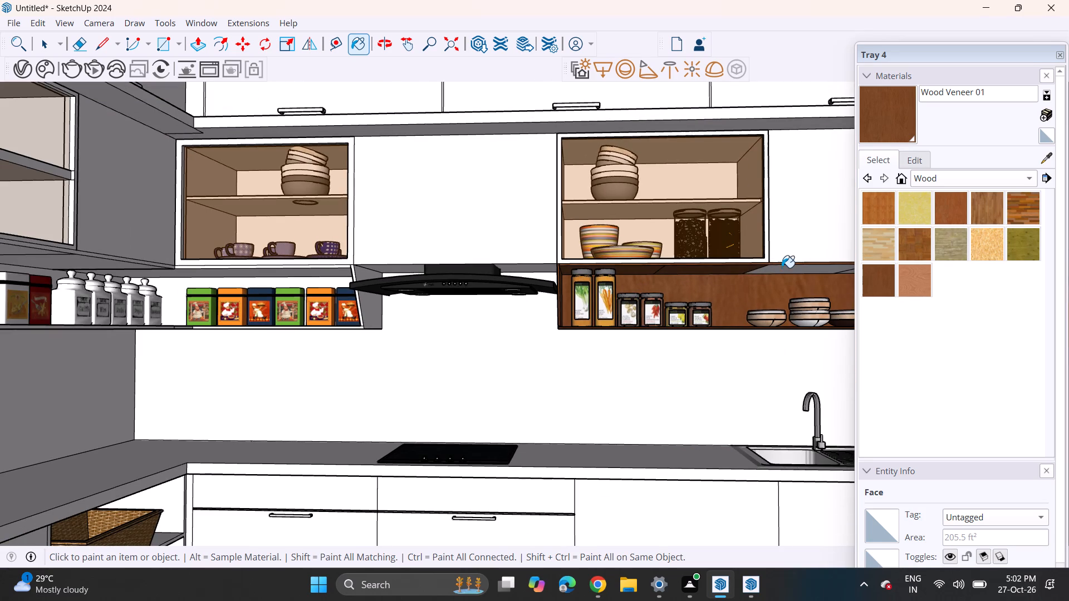
left_click(782, 268)
middle_click_drag(747, 287, 587, 283)
scroll(728, 279, "up", 1)
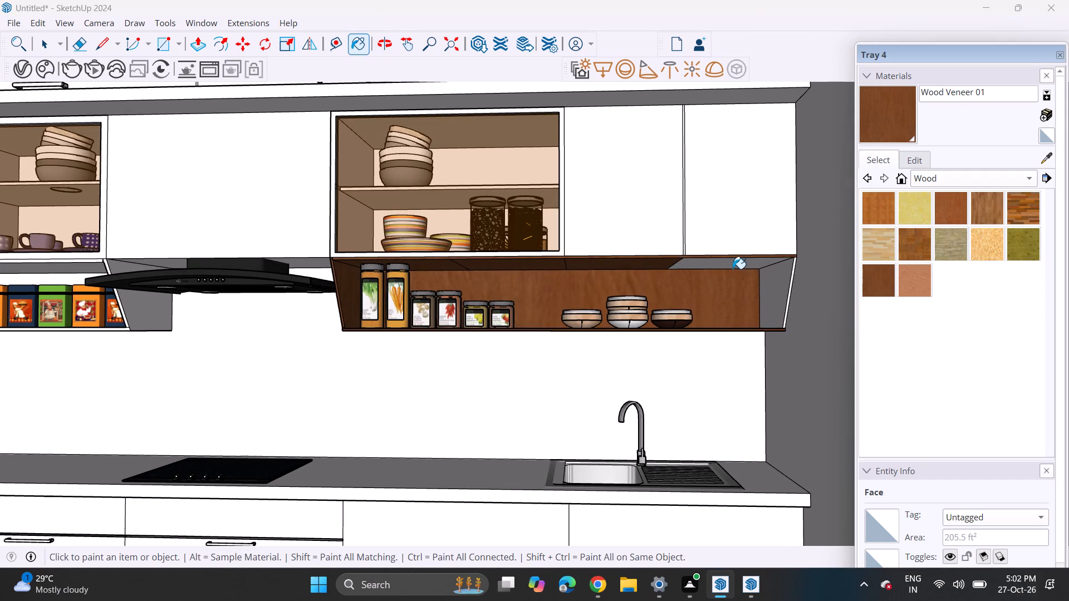
left_click(733, 263)
left_click(766, 278)
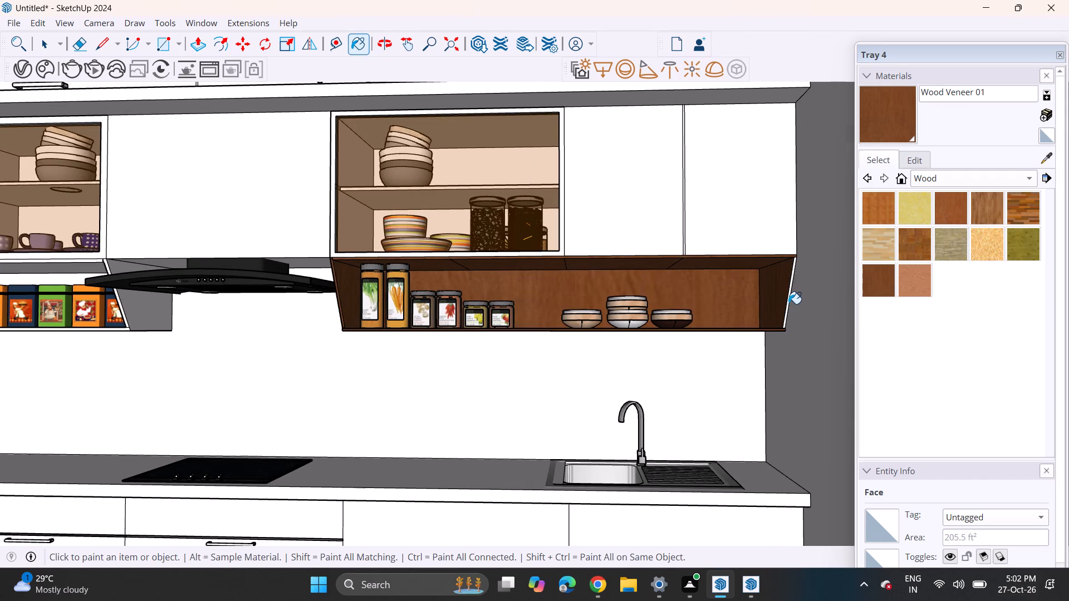
left_click(788, 304)
left_click(788, 304)
Paint the outer sides of the two open shelves facing the hood with Wood Veneer 01.
scroll(598, 331, "down", 4)
left_click(253, 314)
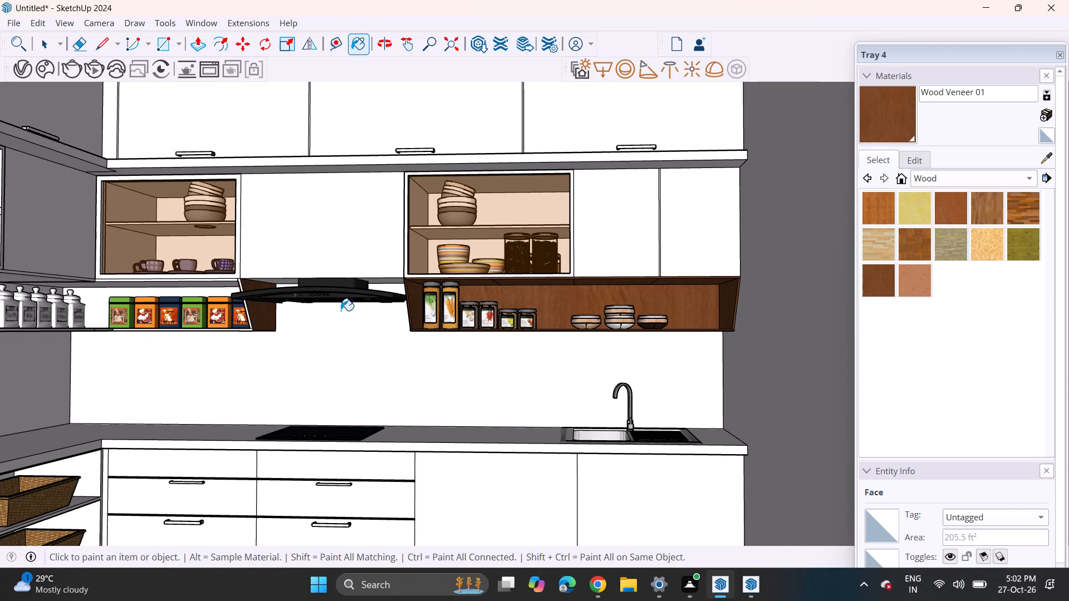
middle_click_drag(387, 300, 499, 305)
left_click(408, 313)
Paint the back, top panel, front edges and bottom of the open tin shelf under the cup cabinet with Wood Veneer 01.
middle_click_drag(347, 340, 288, 340)
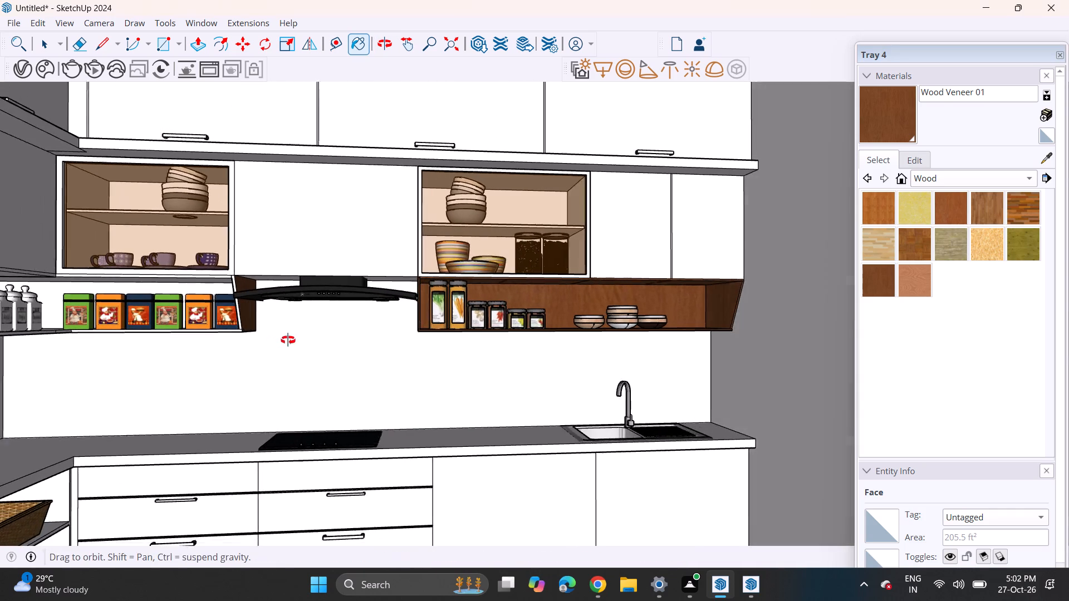
middle_click_drag(288, 340, 285, 340)
scroll(208, 311, "up", 2)
middle_click_drag(212, 310, 392, 336)
middle_click_drag(392, 336, 336, 329)
scroll(363, 310, "up", 3)
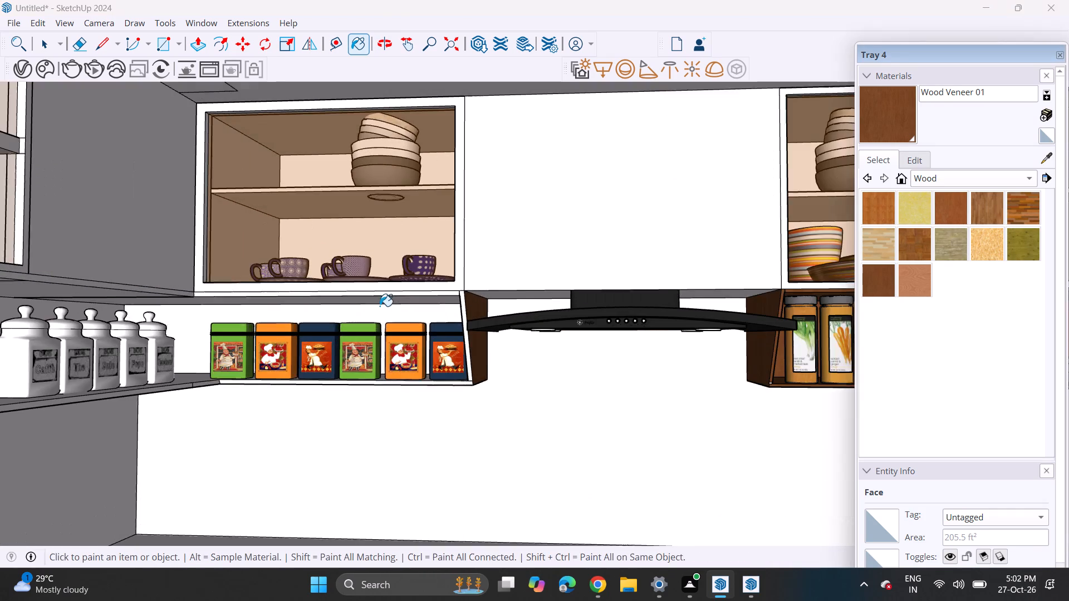
scroll(380, 306, "down", 1)
scroll(380, 306, "up", 1)
left_click(380, 306)
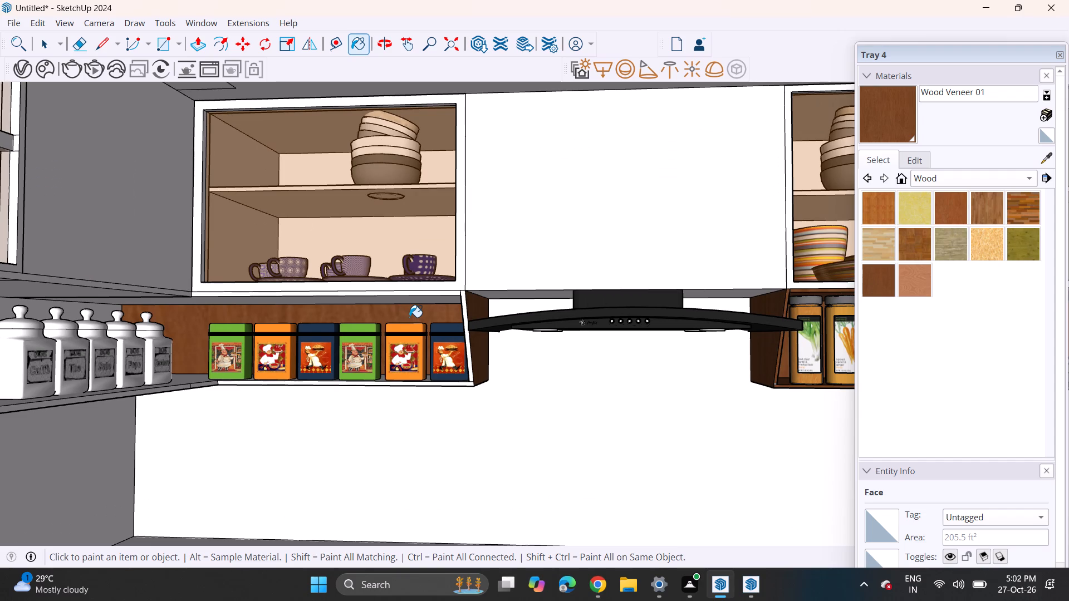
scroll(454, 300, "up", 2)
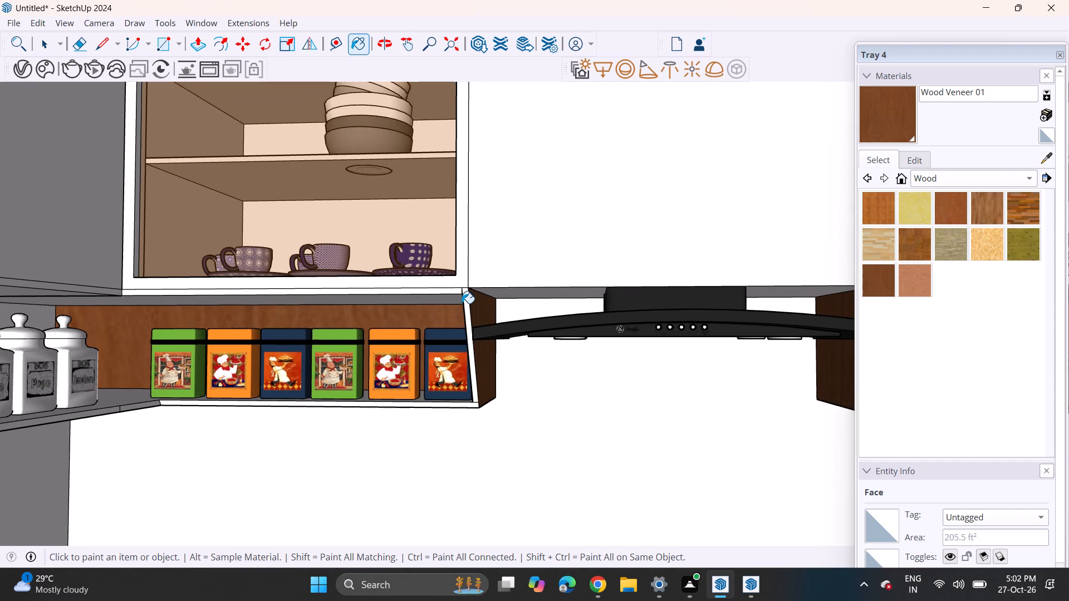
left_click(462, 303)
left_click(465, 306)
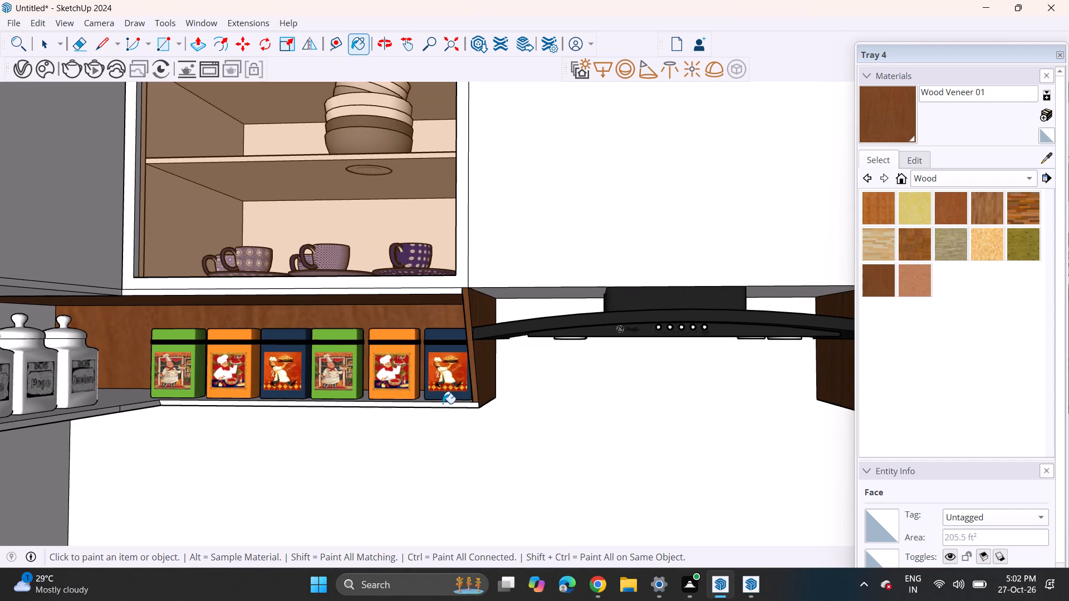
left_click(443, 403)
left_click(134, 397)
Paint the side-wall open shelf's bottom, front edge and the first top panels above the canisters with Wood Veneer 01.
scroll(151, 398, "down", 5)
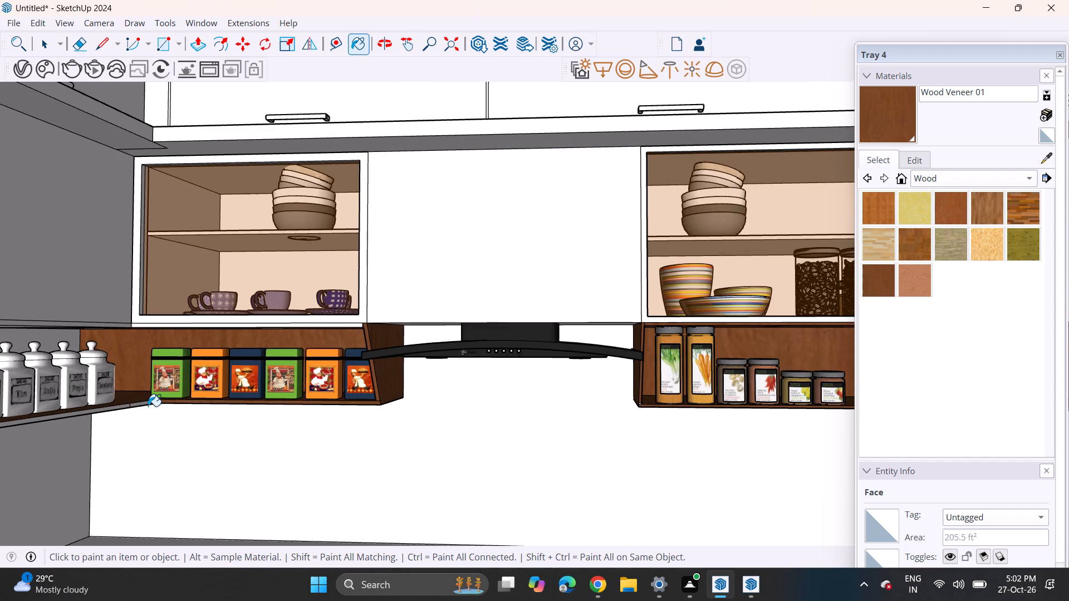
left_click(146, 403)
scroll(113, 408, "up", 5)
left_click(113, 408)
scroll(115, 408, "down", 2)
scroll(115, 408, "up", 1)
scroll(117, 411, "down", 5)
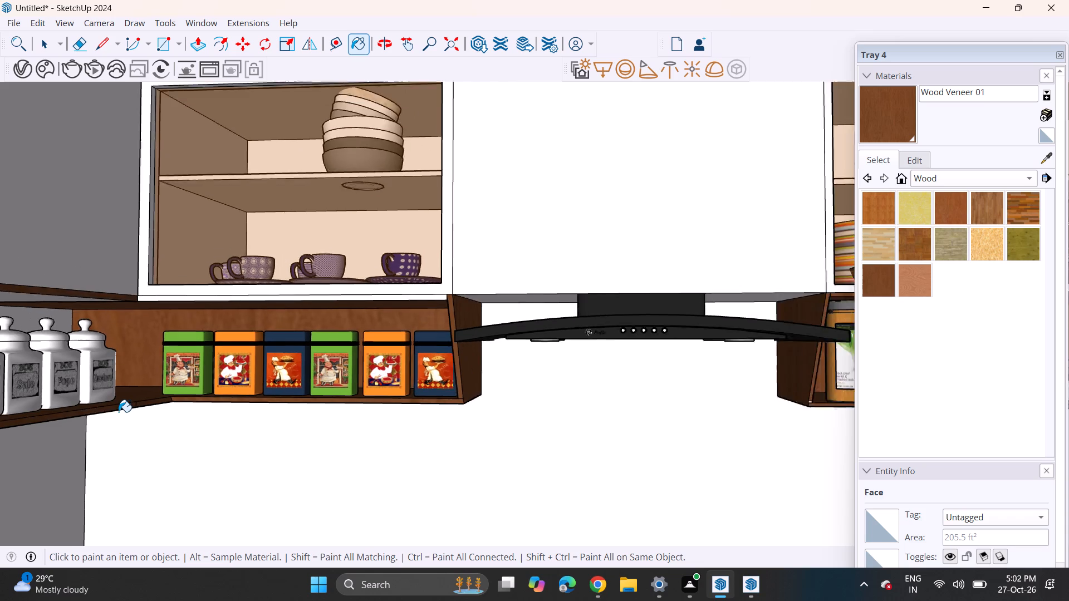
middle_click_drag(139, 412, 314, 395, "shift")
middle_click_drag(323, 393, 140, 367)
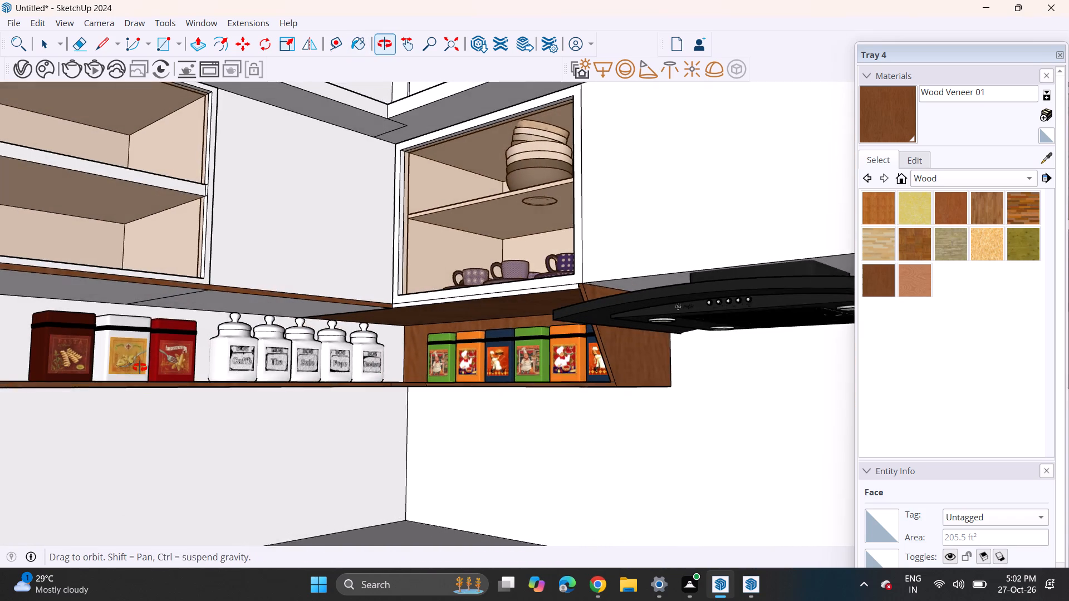
middle_click_drag(140, 367, 140, 362)
left_click(151, 289)
left_click(180, 293)
Paint the remaining top panels and the back panel of the side-wall open shelf with Wood Veneer 01.
scroll(232, 311, "down", 4)
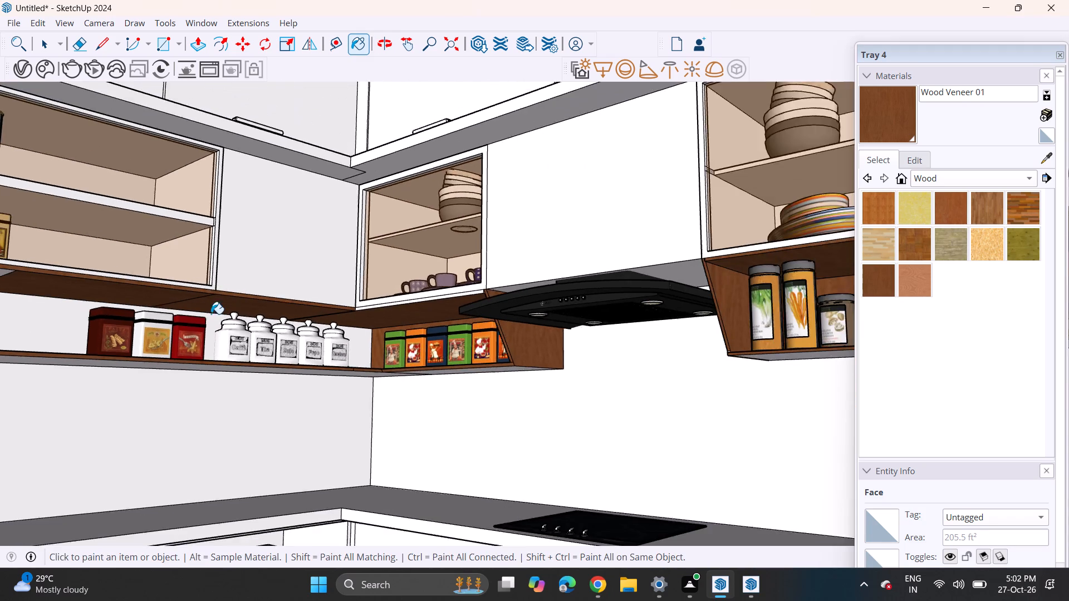
middle_click_drag(224, 316, 449, 336, "shift")
scroll(351, 330, "up", 1)
left_click(209, 280)
middle_click_drag(195, 290, 389, 319)
left_click(248, 289)
scroll(217, 312, "up", 1)
scroll(217, 312, "down", 4)
left_click(133, 348)
Paint the outer end face of the side-wall open shelf with Wood Veneer 01.
middle_click_drag(170, 382, 298, 395)
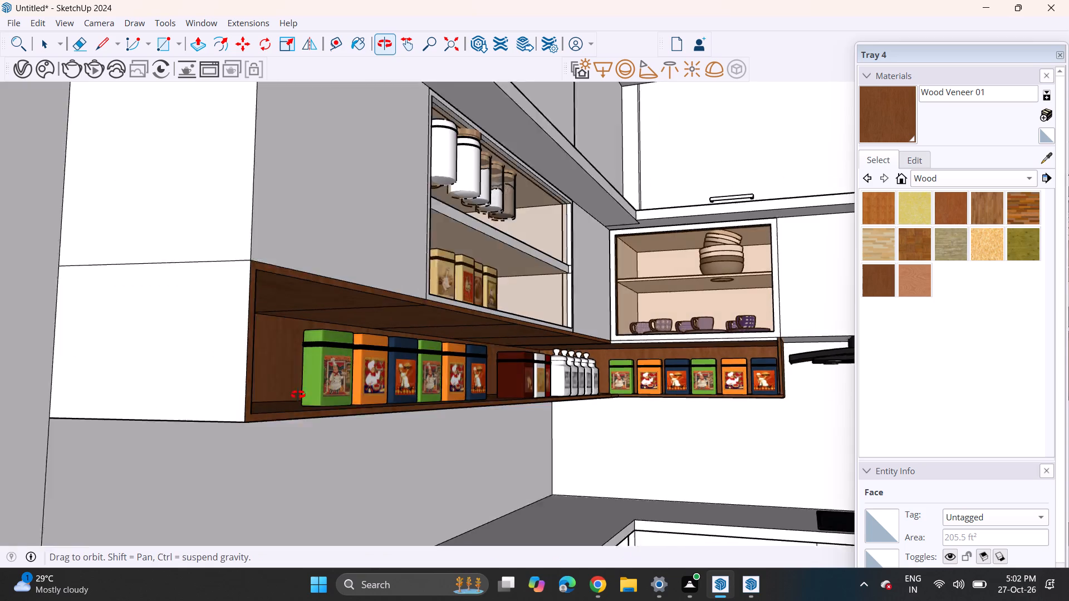
middle_click_drag(298, 395, 300, 395)
middle_click_drag(376, 388, 120, 313, "shift")
scroll(101, 348, "up", 1)
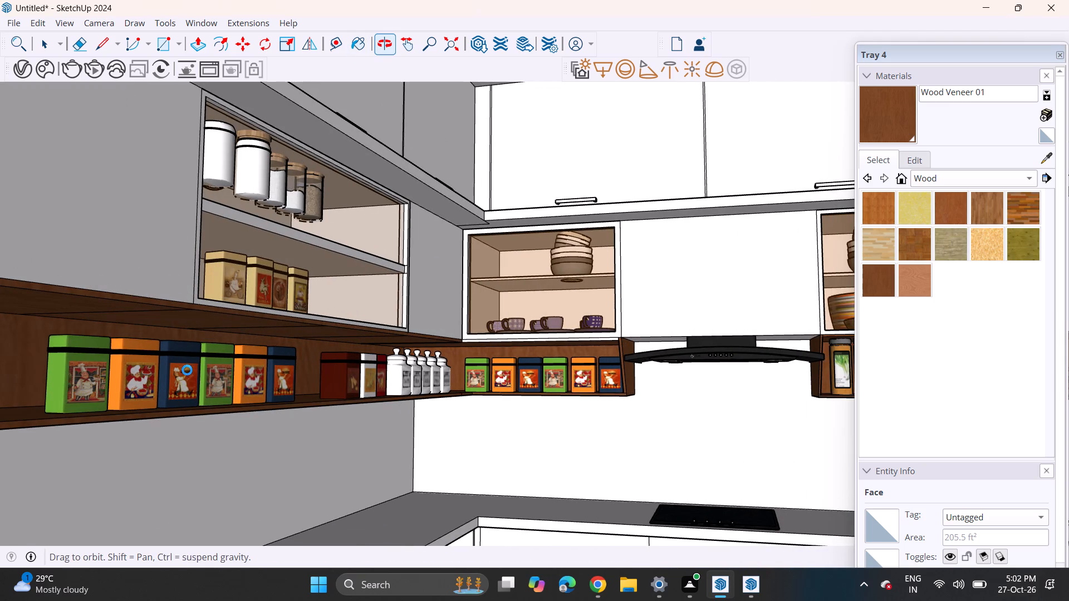
middle_click(344, 260)
middle_click_drag(361, 347, 370, 284)
scroll(380, 357, "up", 1)
middle_click_drag(380, 357, 389, 289)
scroll(399, 470, "down", 1)
middle_click_drag(379, 372, 367, 427)
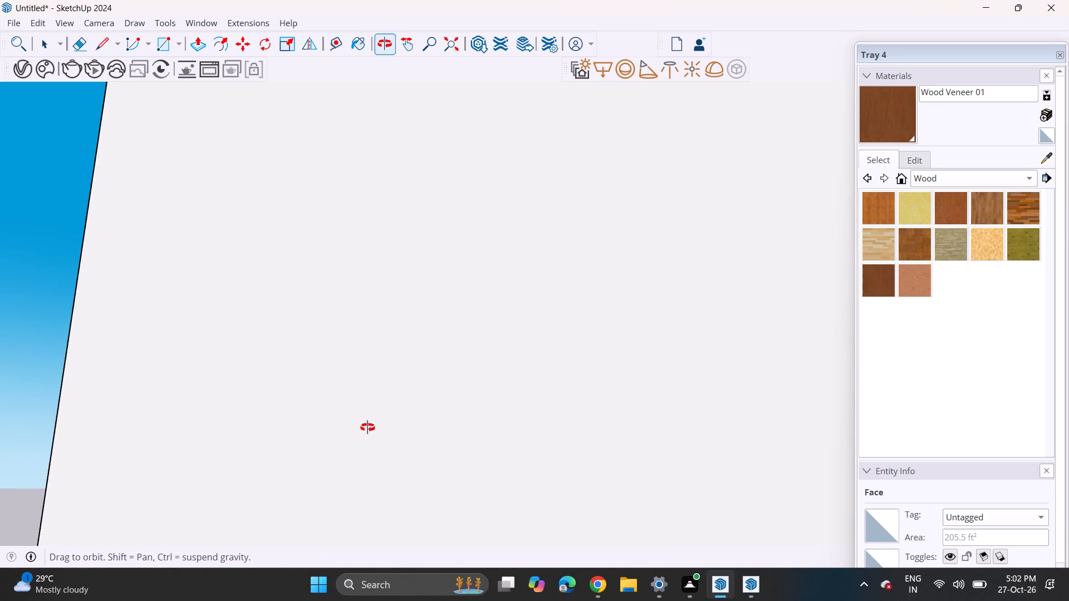
middle_click_drag(367, 427, 361, 465)
scroll(371, 397, "down", 1)
scroll(371, 397, "up", 1)
scroll(371, 397, "down", 20)
scroll(371, 397, "down", 11)
middle_click_drag(498, 392, 272, 382)
scroll(391, 386, "up", 10)
scroll(334, 376, "down", 1)
scroll(332, 376, "up", 5)
left_click(246, 373)
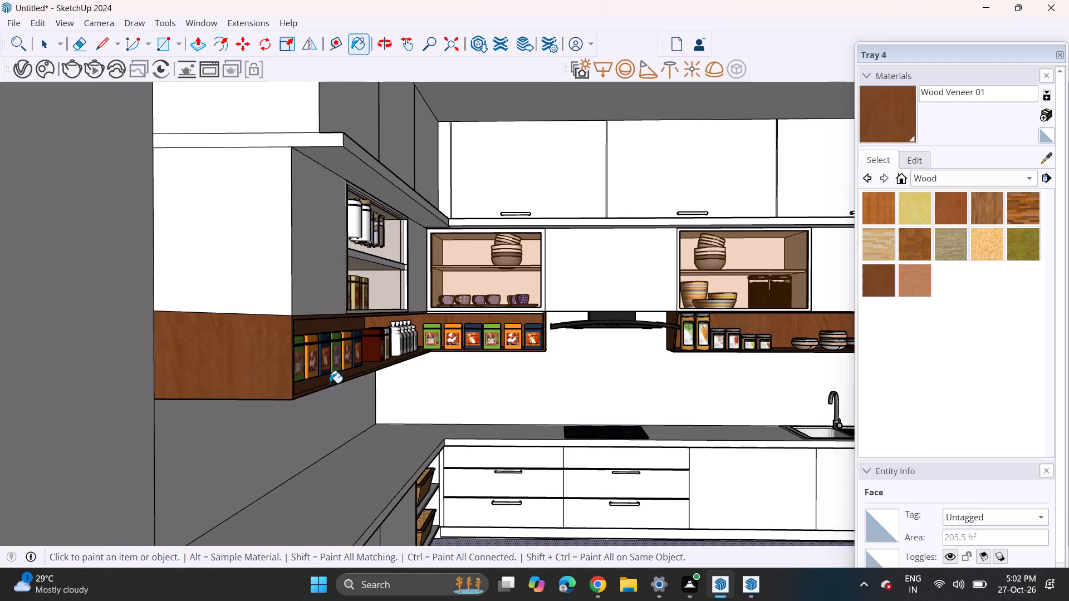
Paint the undersides of the side-wall shelf and of both open shelves flanking the hood with Wood Veneer 01.
middle_click_drag(330, 381, 285, 306)
scroll(286, 324, "up", 1)
left_click(277, 293)
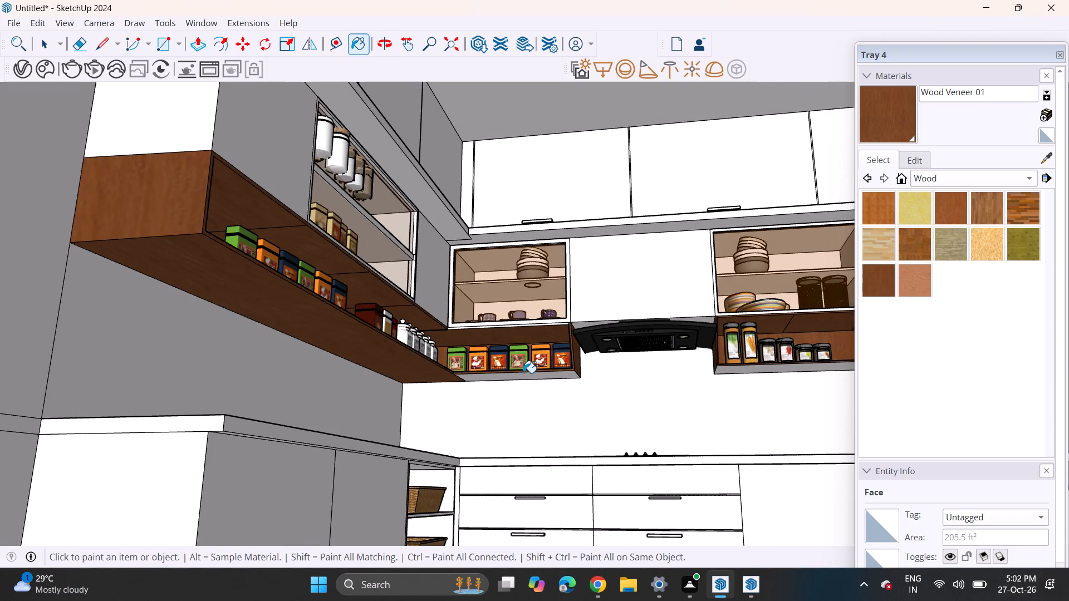
left_click(523, 373)
middle_click_drag(549, 376, 400, 362)
scroll(463, 362, "up", 1, "shift")
middle_click_drag(366, 383, 450, 378)
scroll(579, 370, "up", 3)
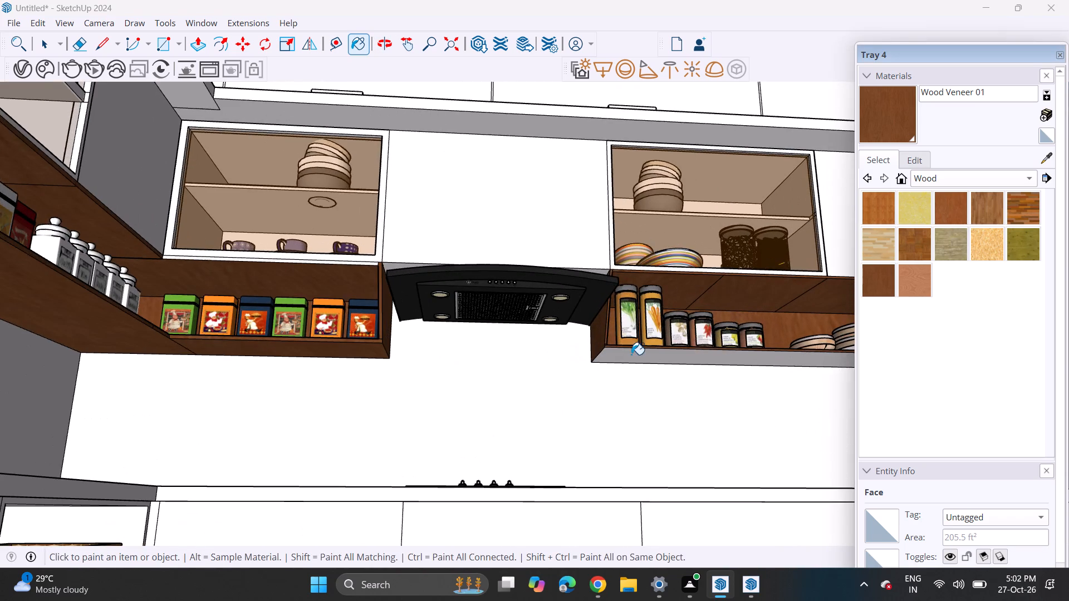
left_click(631, 354)
Examine the veneered open shelves and the whole kitchen from several angles for unpainted faces.
scroll(575, 352, "down", 1)
middle_click_drag(572, 363, 520, 416)
scroll(644, 338, "up", 2)
middle_click_drag(644, 338, 408, 326)
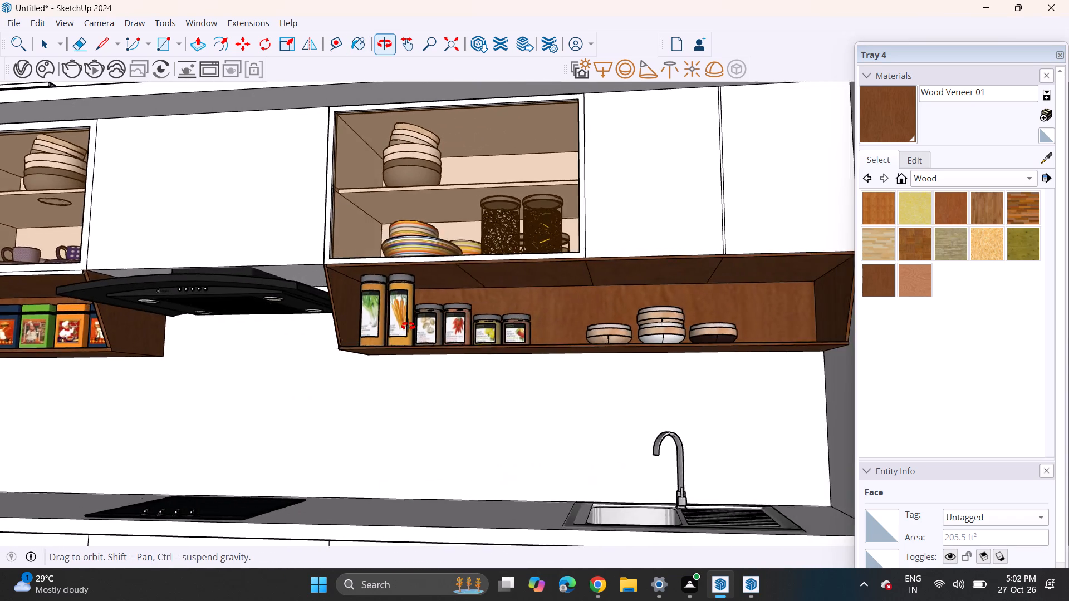
middle_click_drag(408, 326, 502, 359)
scroll(501, 354, "down", 2)
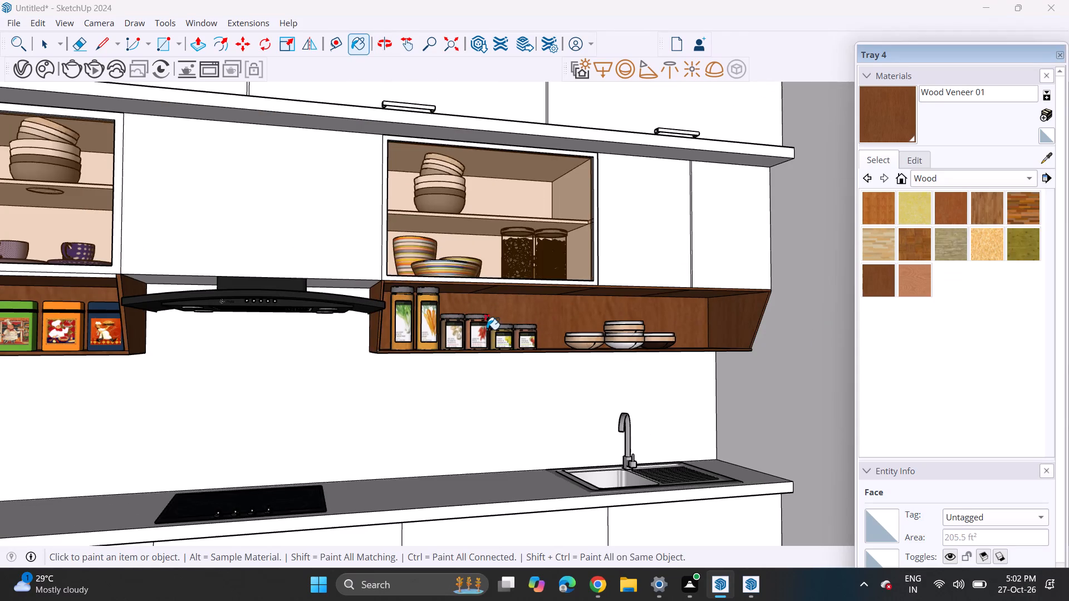
middle_click_drag(487, 329, 543, 354, "shift")
middle_click_drag(557, 354, 480, 362)
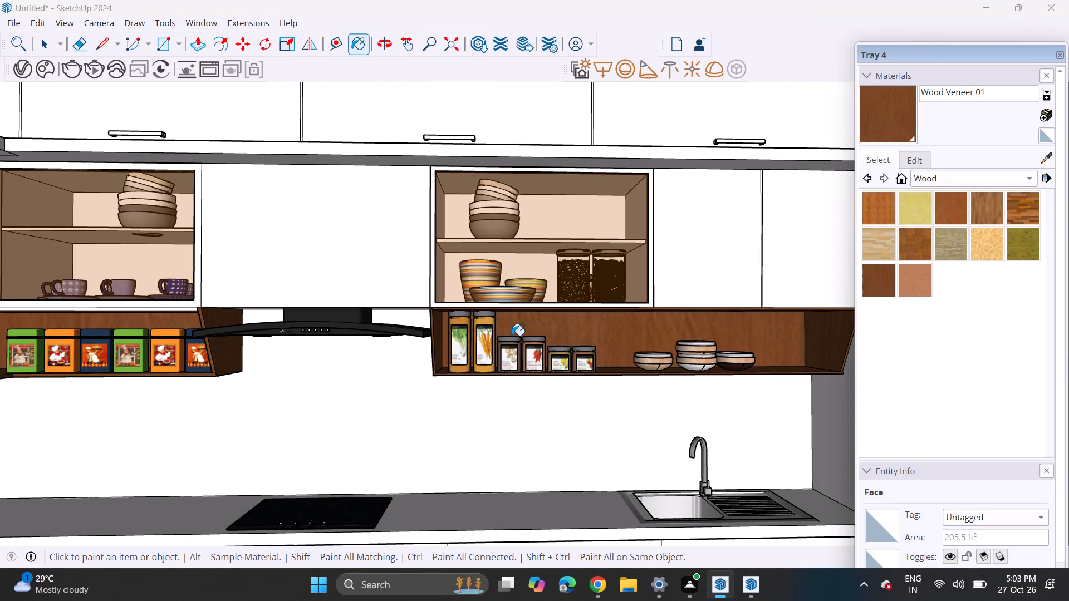
scroll(512, 336, "down", 3)
middle_click_drag(425, 310, 491, 326)
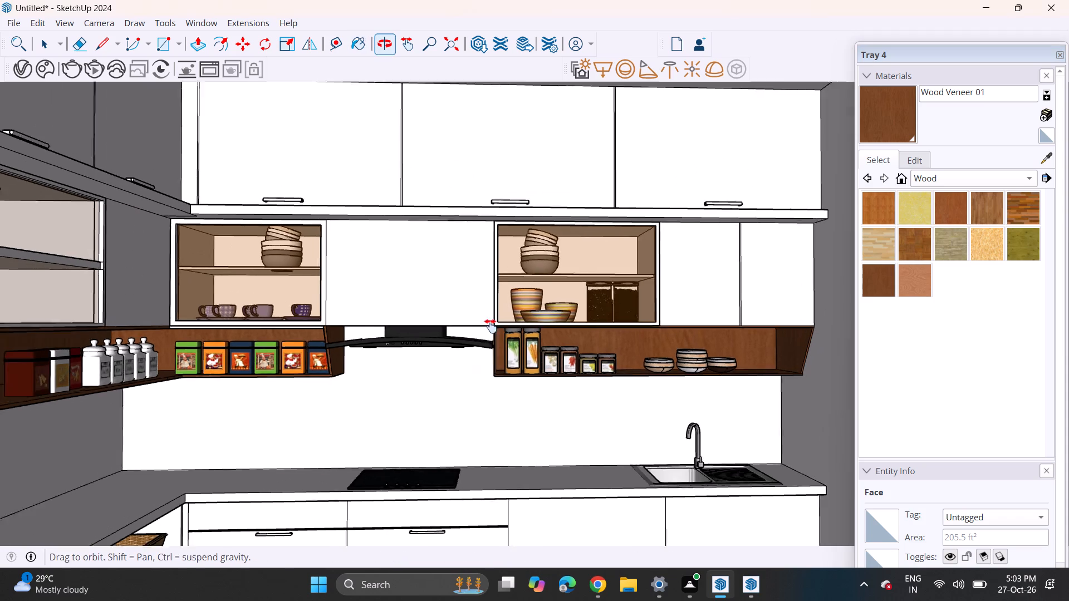
middle_click_drag(491, 326, 530, 336)
scroll(530, 335, "down", 3)
middle_click_drag(526, 332, 469, 347)
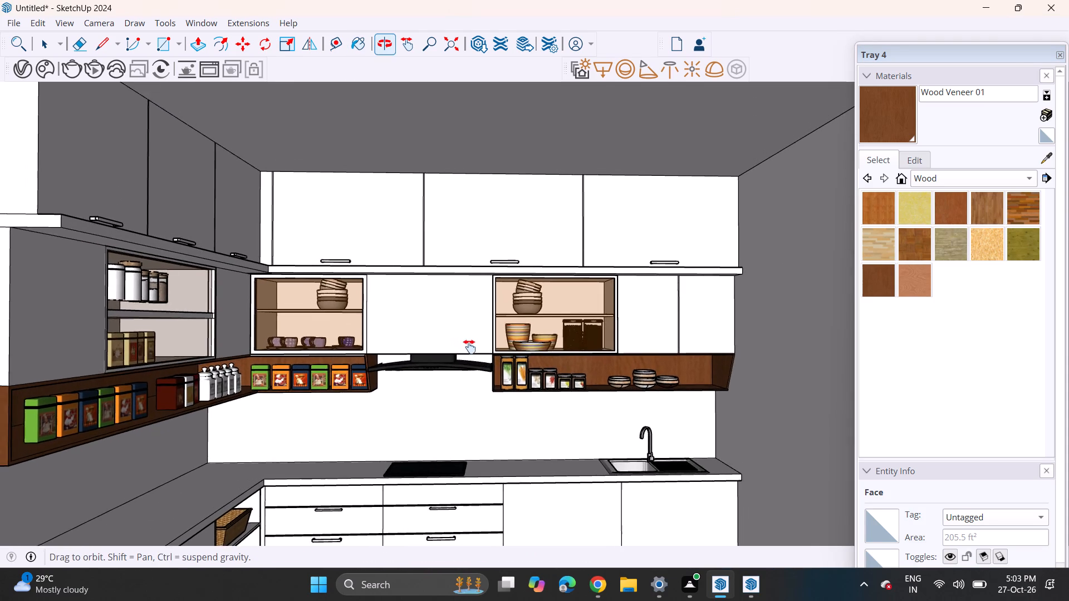
middle_click_drag(469, 347, 481, 272)
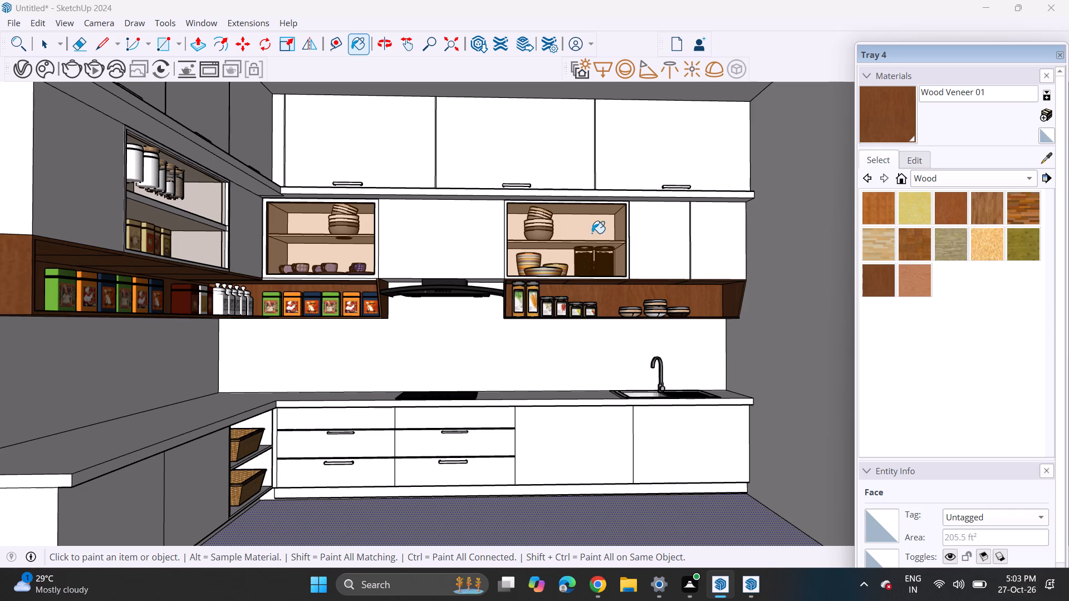
Paint the end upper cabinet door above the sink-side open shelf with Color G02 from the Colors collection.
left_click(941, 178)
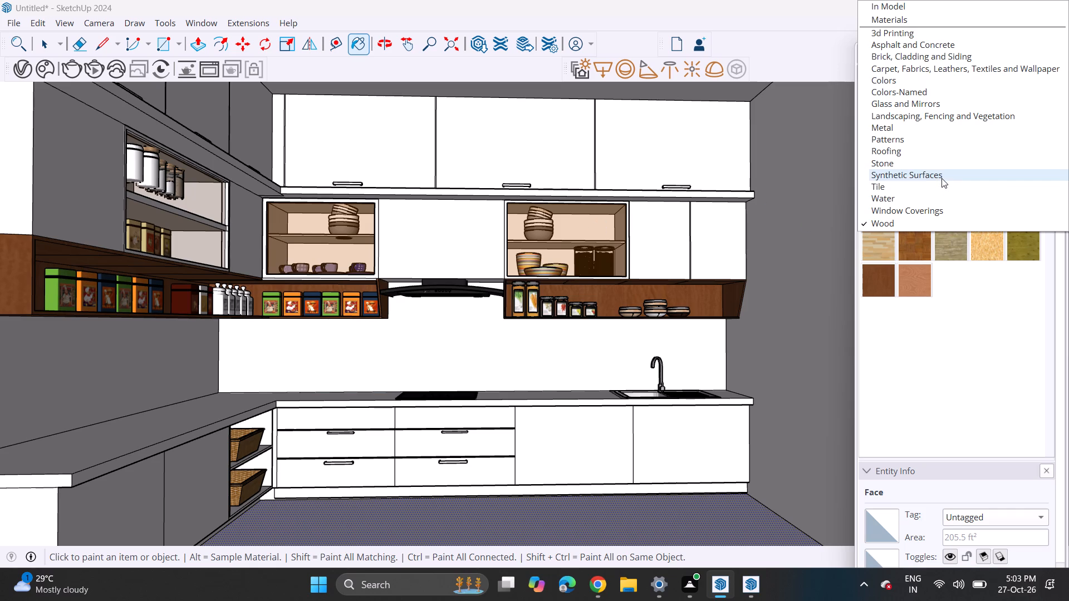
left_click(913, 75)
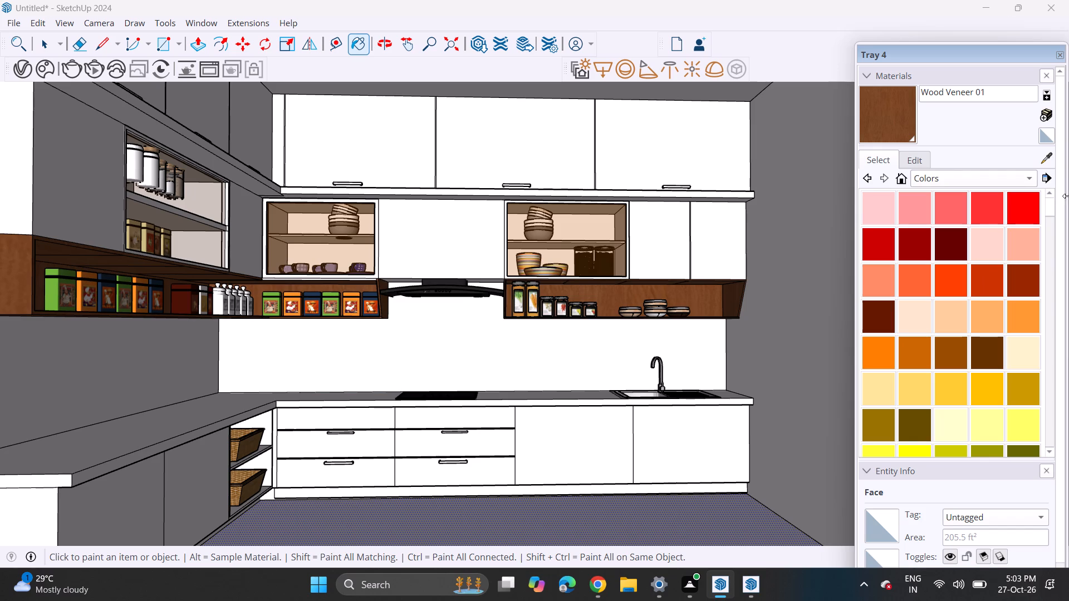
scroll(911, 362, "up", 5)
scroll(911, 362, "down", 8)
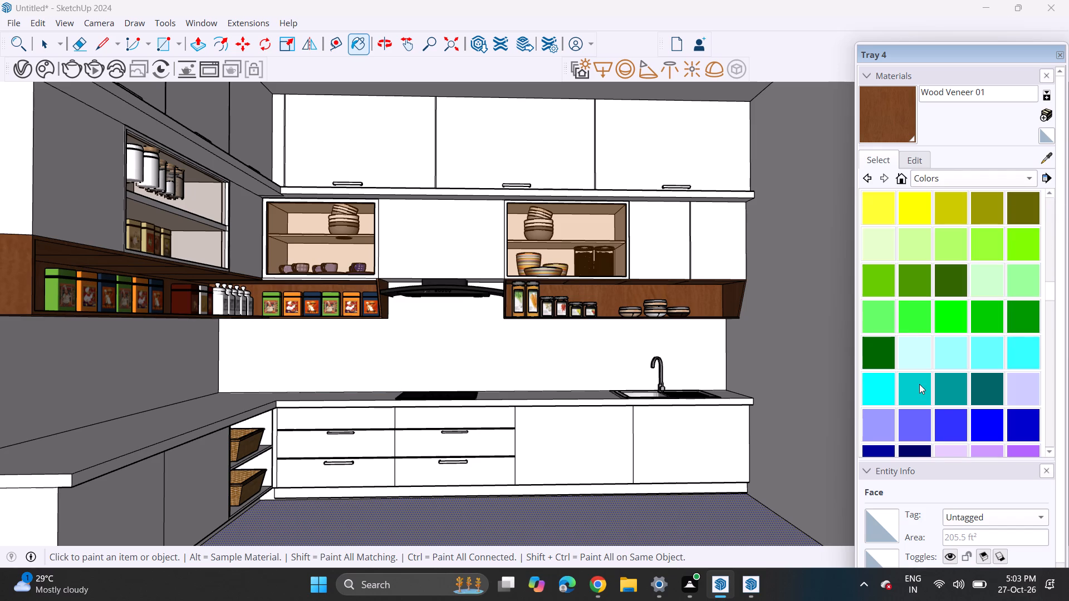
scroll(919, 384, "down", 2)
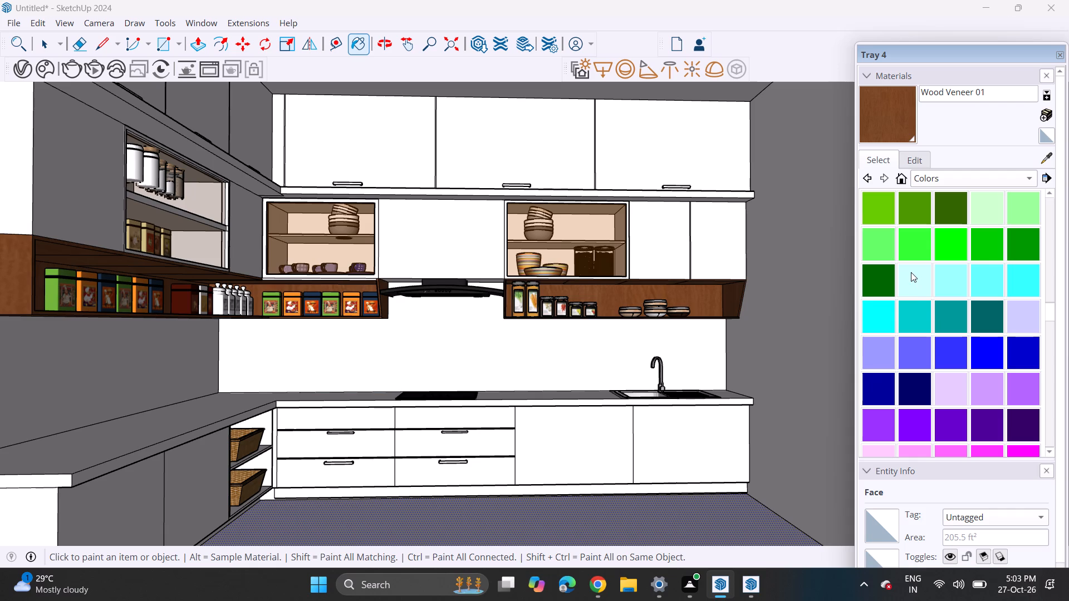
left_click(912, 292)
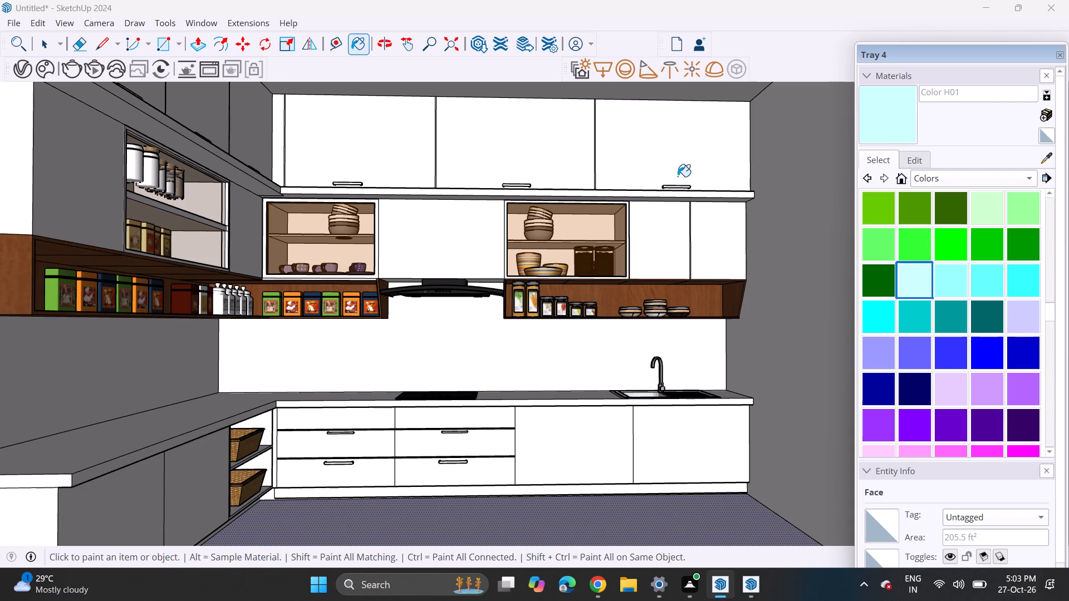
scroll(946, 306, "up", 2)
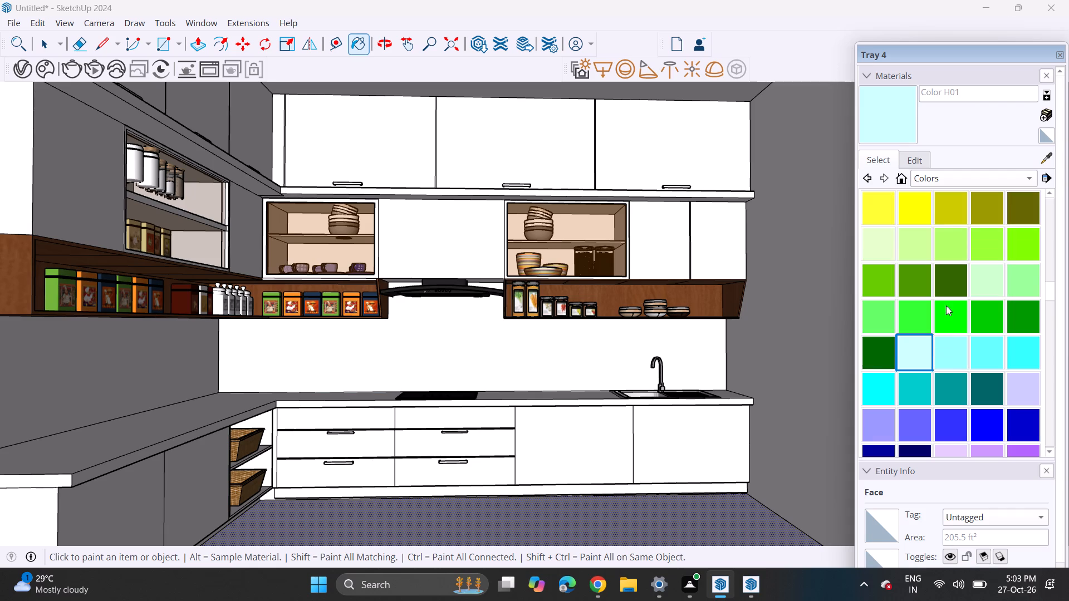
left_click(1031, 281)
left_click(708, 242)
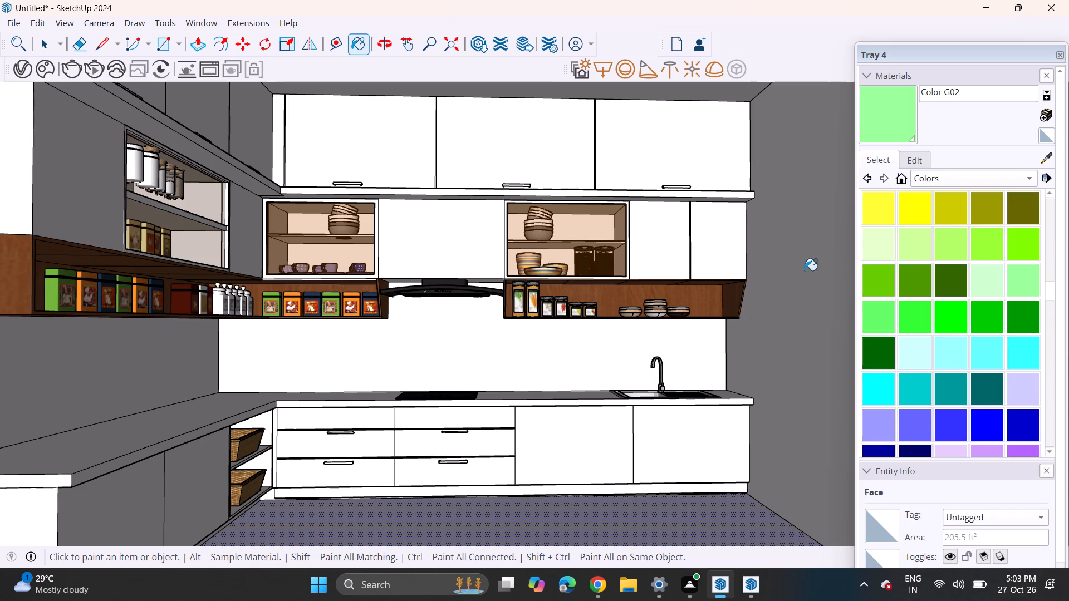
left_click(710, 245)
Edit Color G02 into a dark, muted teal-green.
left_click(923, 167)
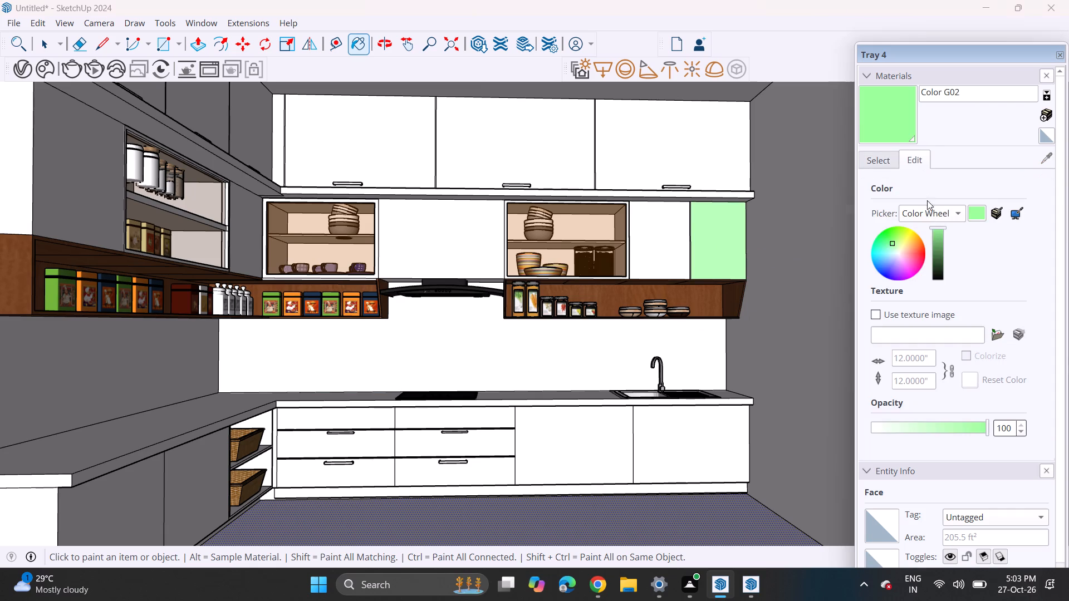
left_click(936, 235)
left_click(938, 247)
left_click(938, 251)
left_click(938, 253)
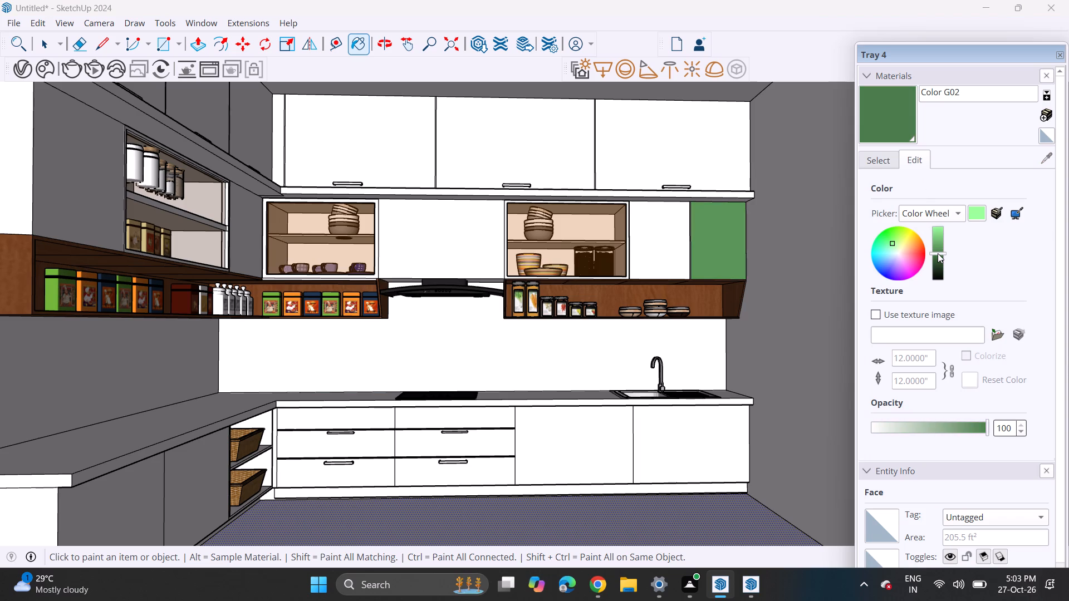
left_click(898, 239)
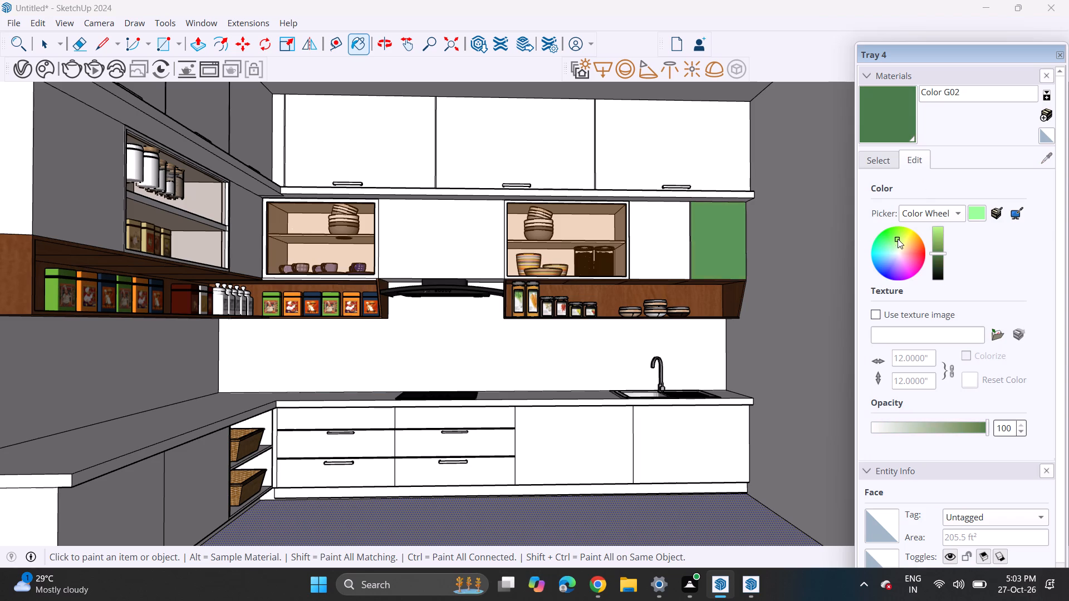
left_click(891, 243)
left_click(888, 248)
left_click(890, 242)
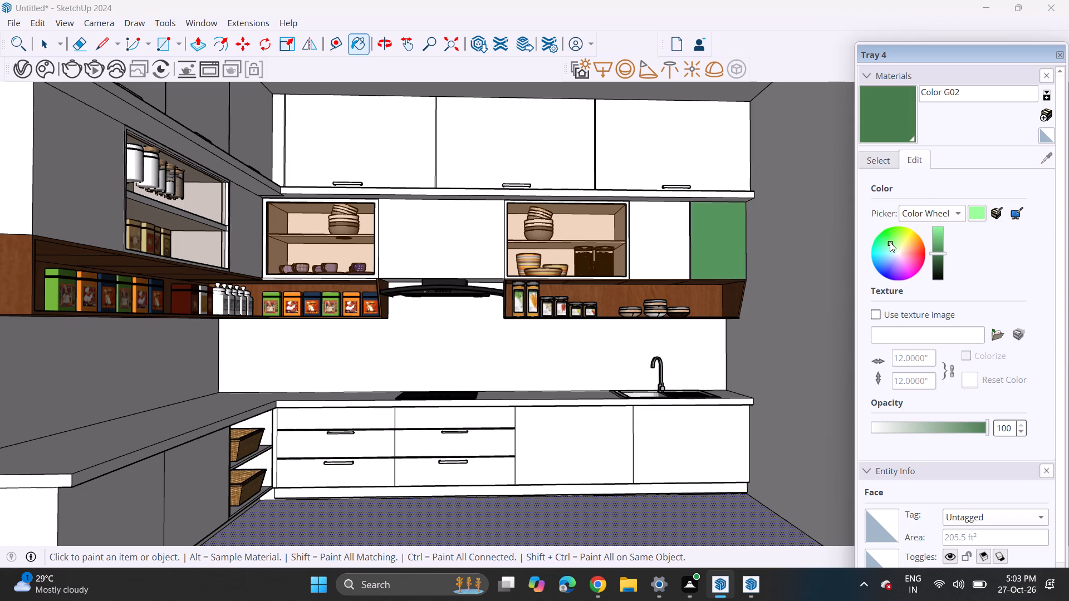
left_click(890, 248)
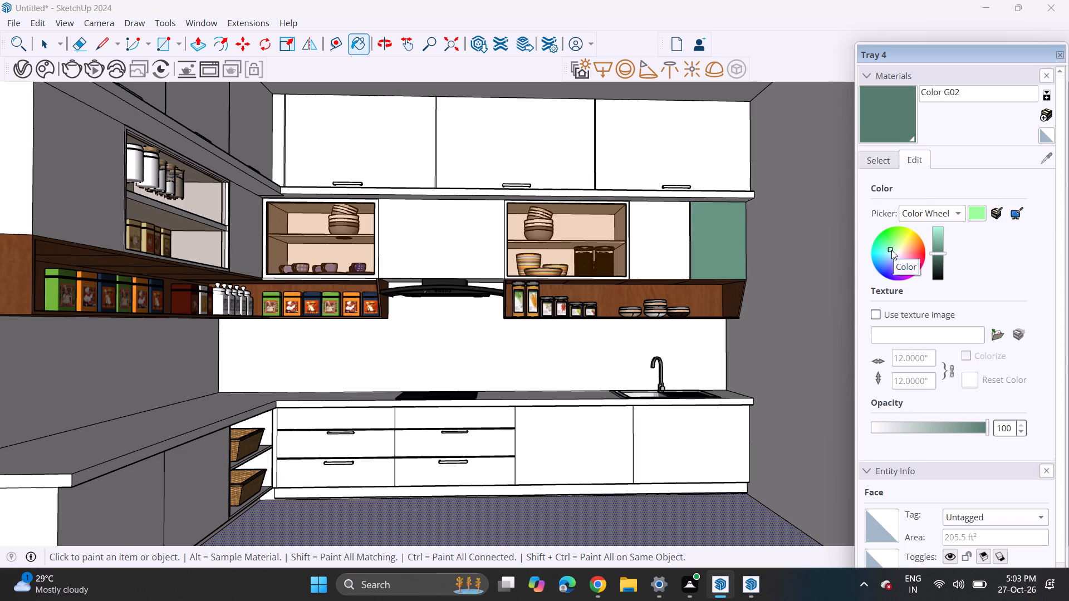
left_click(938, 250)
left_click(941, 258)
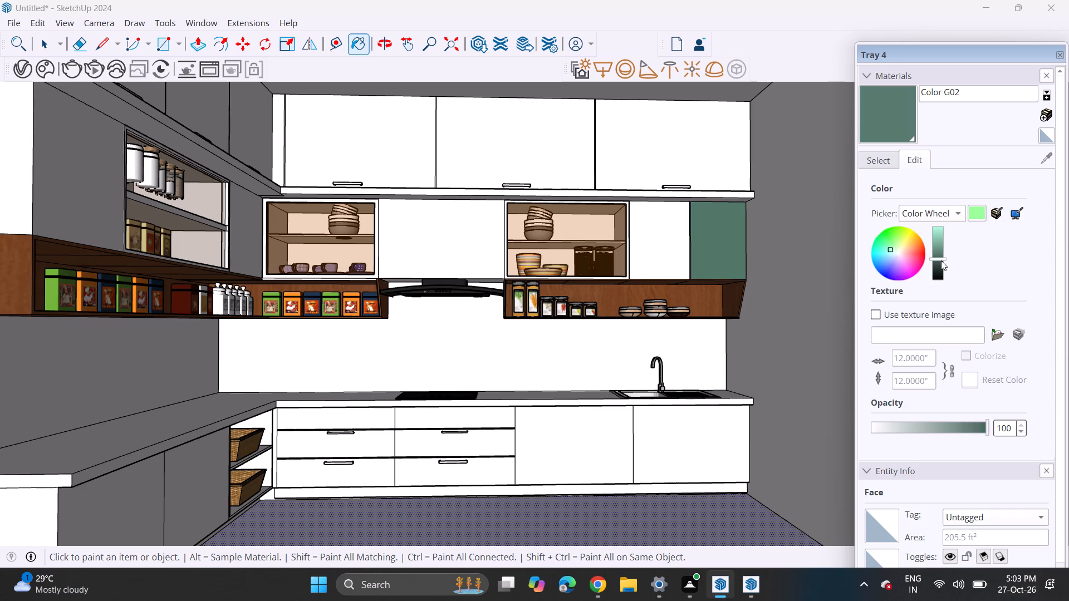
Paint the sink-wall base cabinet doors, all the drawer fronts and the plinth below them with Color G02.
left_click(713, 432)
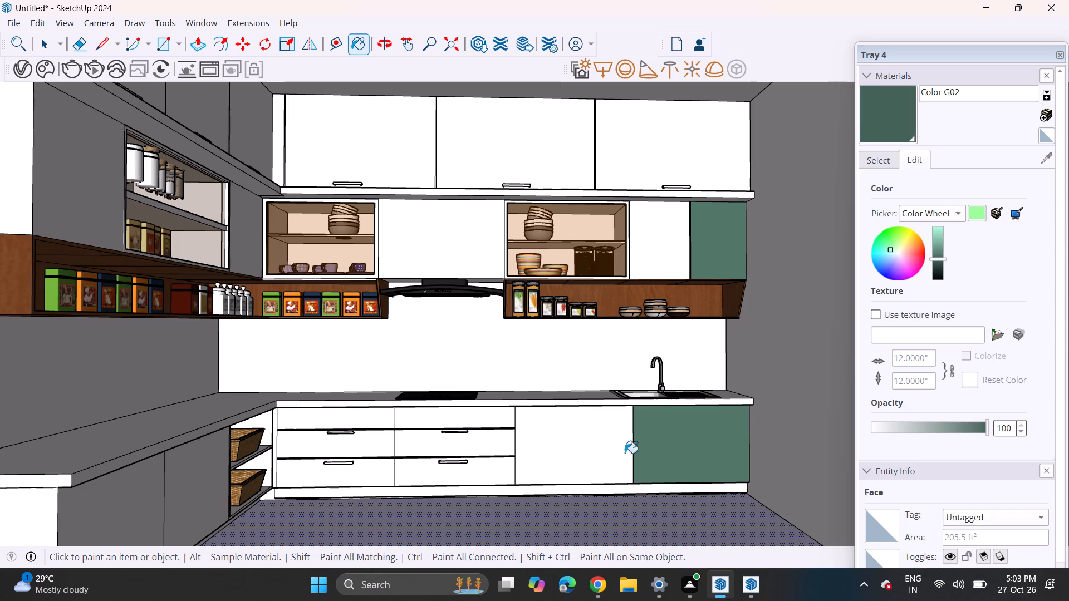
left_click(592, 452)
left_click(490, 439)
left_click(488, 425)
left_click(484, 471)
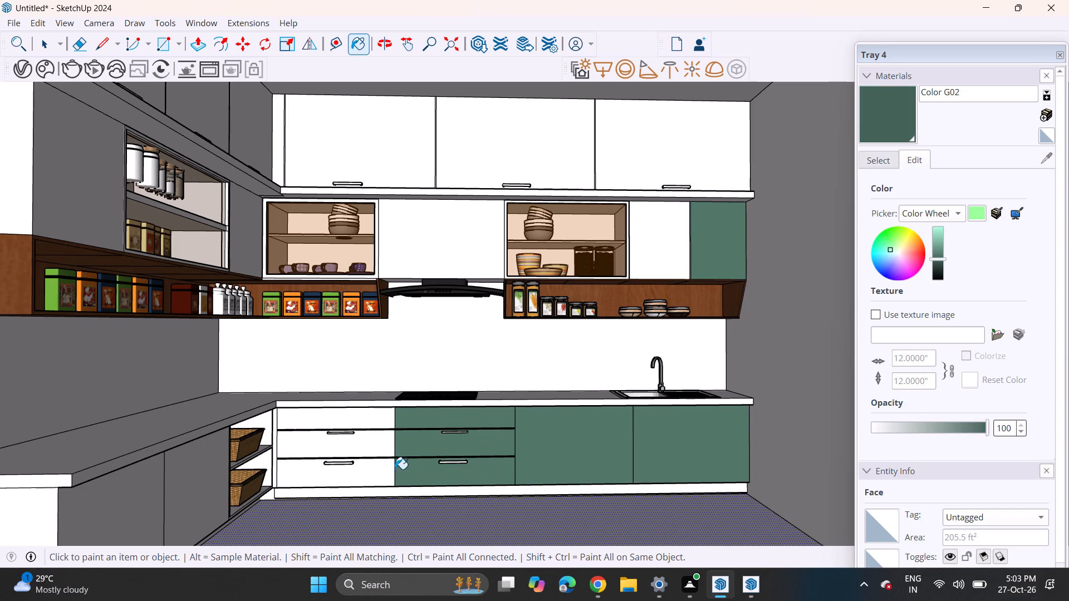
left_click(370, 473)
left_click(371, 446)
left_click(371, 421)
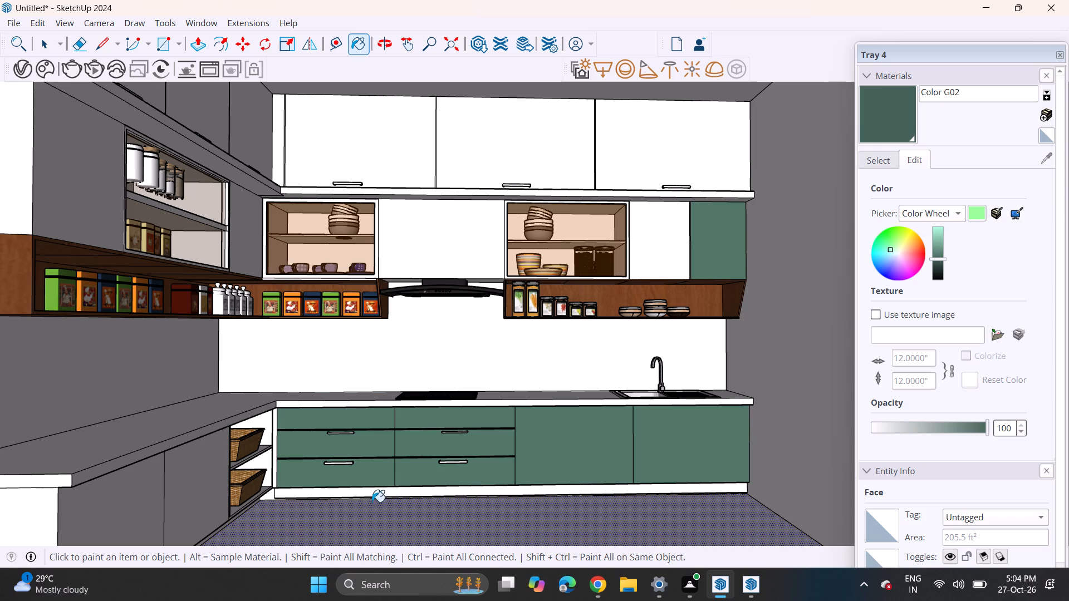
left_click(374, 494)
Paint the two base cabinet doors of the side-wall run with Color G02.
left_click(187, 484)
left_click(117, 505)
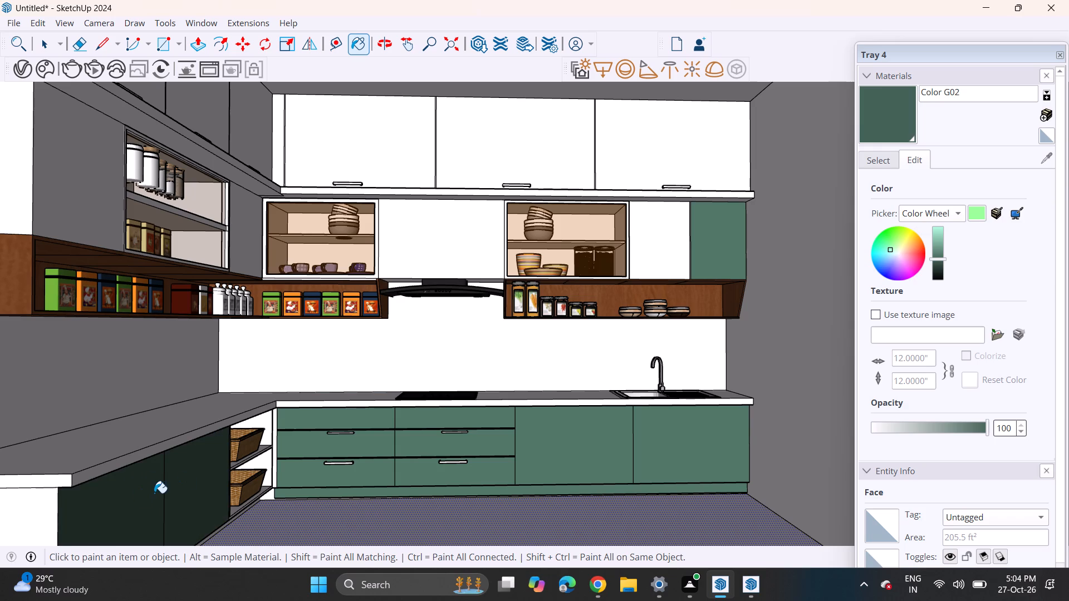
Paint the wicker-basket shelf unit's inner side panels, shelf faces and adjoining corner strip with Color G02.
middle_click_drag(234, 440, 269, 413, "shift")
scroll(282, 427, "up", 2)
scroll(282, 427, "down", 1)
scroll(287, 426, "up", 7)
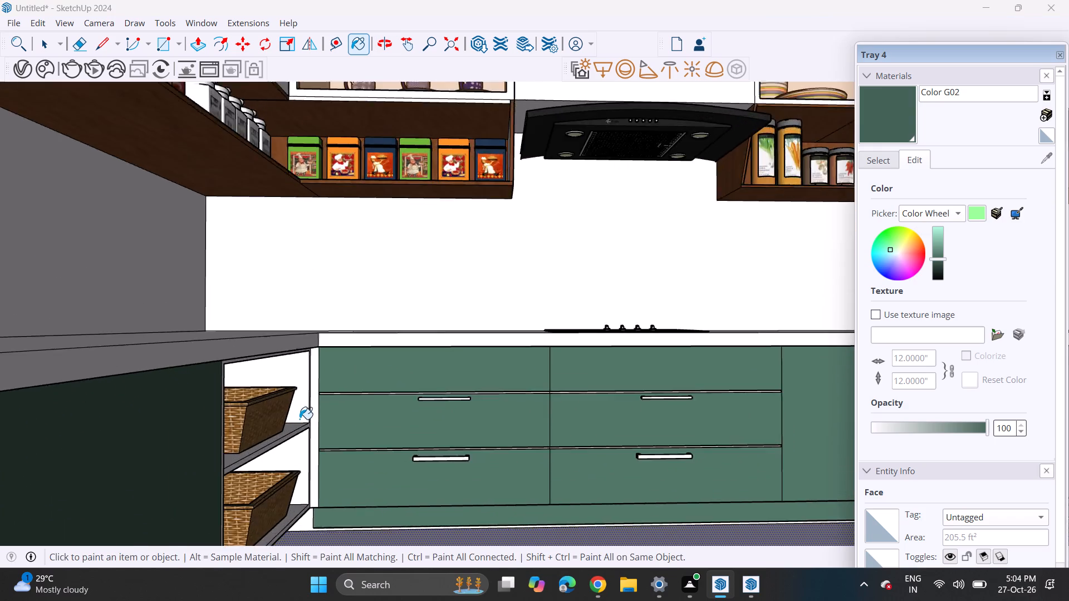
scroll(300, 419, "up", 3)
left_click(301, 413)
left_click(319, 393)
left_click(295, 437)
left_click(292, 435)
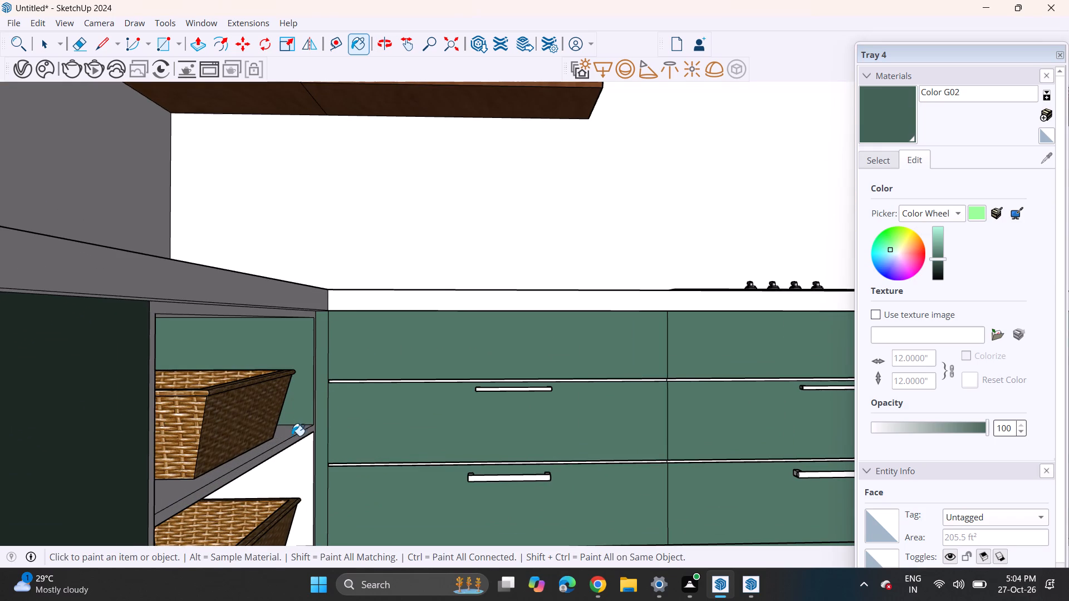
left_click(296, 440)
left_click(306, 460)
scroll(308, 464, "down", 5)
scroll(300, 520, "up", 4)
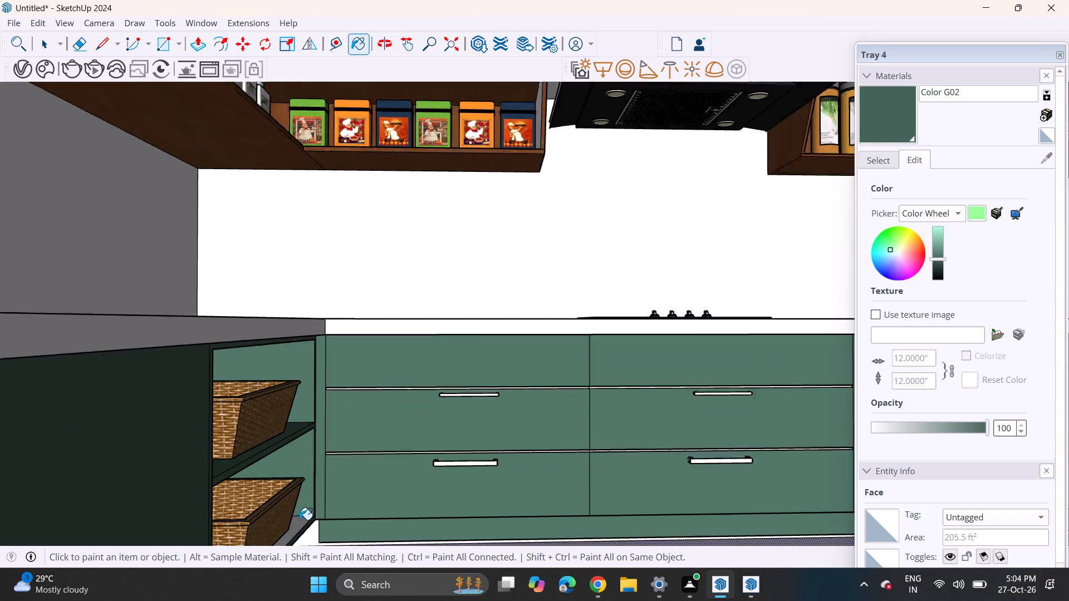
left_click(300, 522)
left_click(305, 527)
Paint the plinth return at the corner and the side-wall run's plinth with Color G02.
scroll(308, 521, "up", 1)
scroll(308, 521, "down", 4)
scroll(309, 521, "up", 1)
scroll(309, 521, "down", 1)
middle_click_drag(335, 528, 313, 420)
scroll(313, 420, "up", 1)
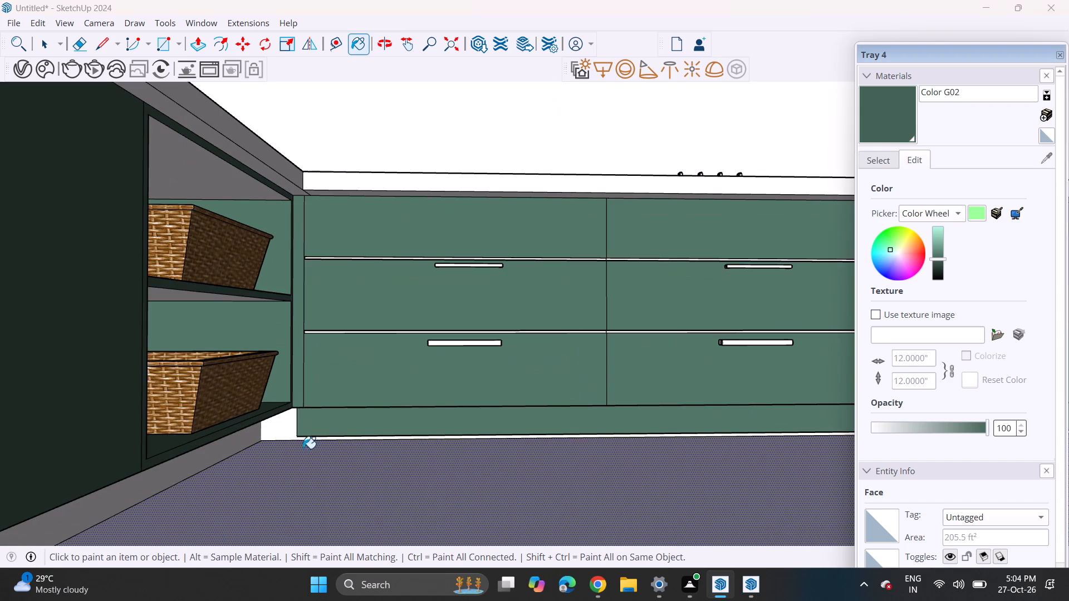
left_click(282, 439)
left_click(248, 440)
Paint the upper cabinet door next to the sink-side glass cabinet with Color G02.
scroll(248, 440, "down", 6)
middle_click_drag(350, 396, 323, 457, "shift")
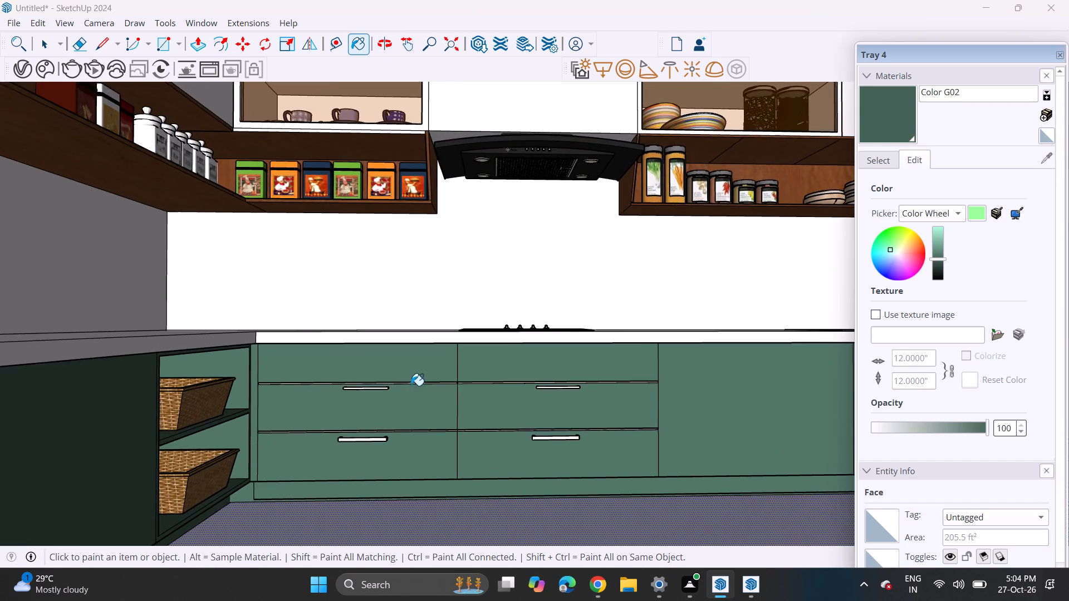
scroll(411, 386, "up", 5)
scroll(439, 300, "down", 10)
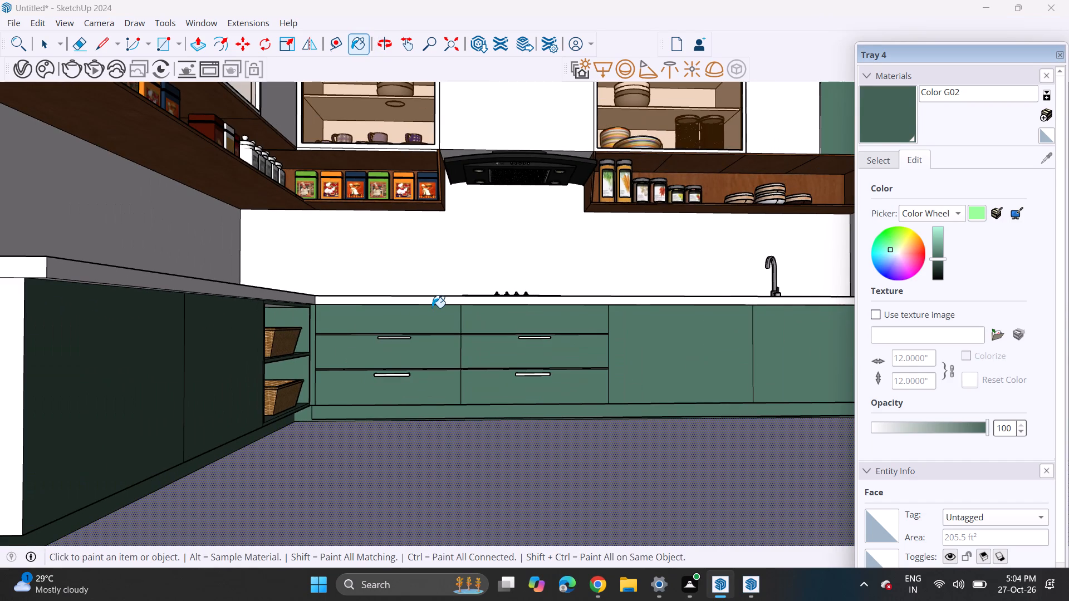
scroll(442, 292, "down", 4)
left_click(702, 154)
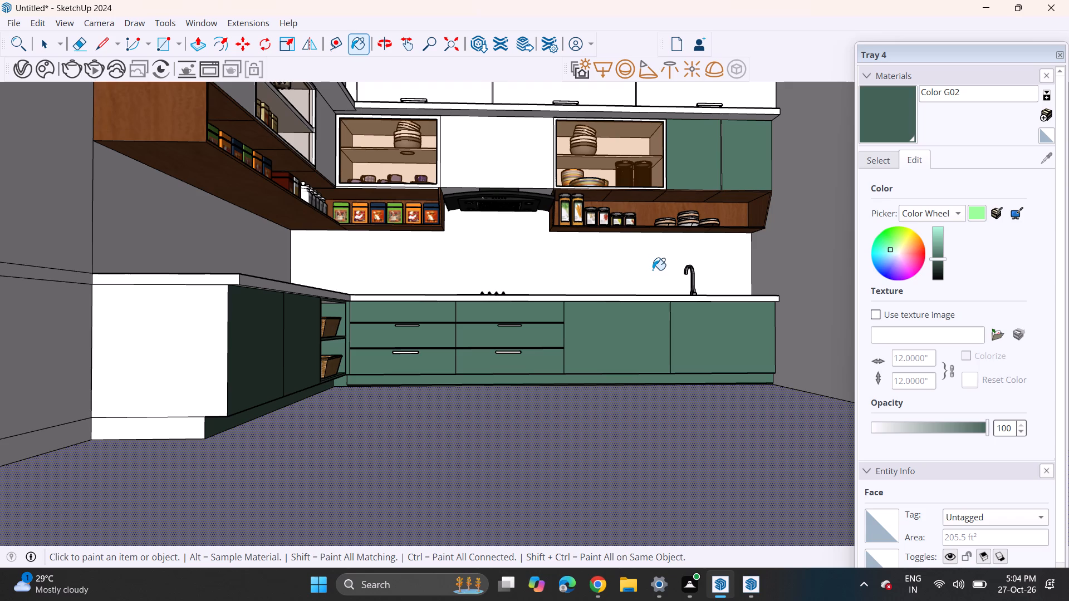
Paint the frame of the sink-side glass cabinet with the near-black Color M08 from the Colors collection.
middle_click_drag(445, 274, 449, 351)
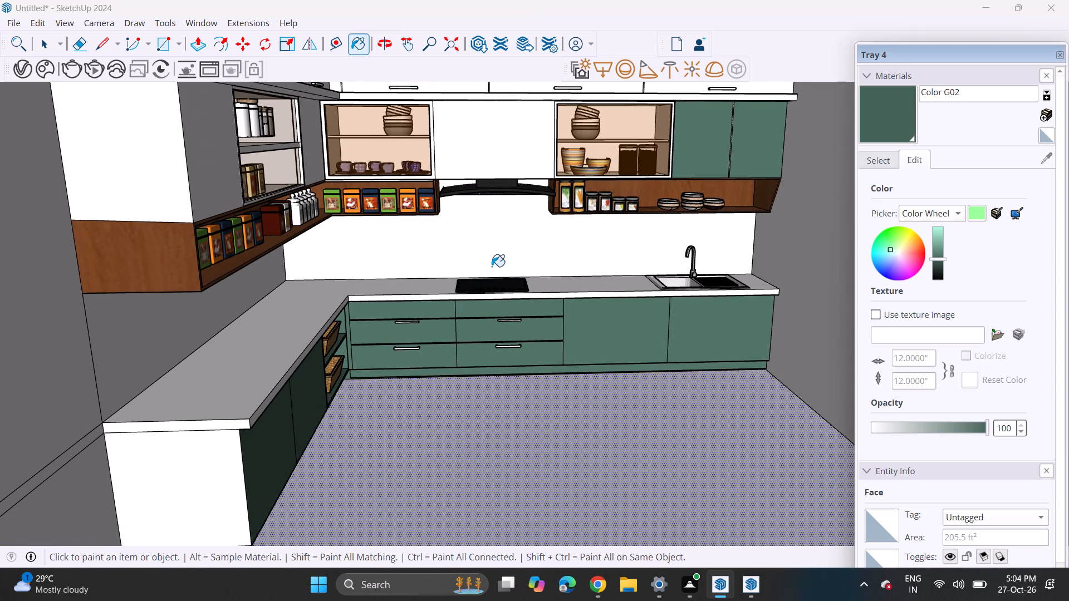
middle_click_drag(492, 266, 421, 401, "shift")
middle_click_drag(426, 383, 370, 346)
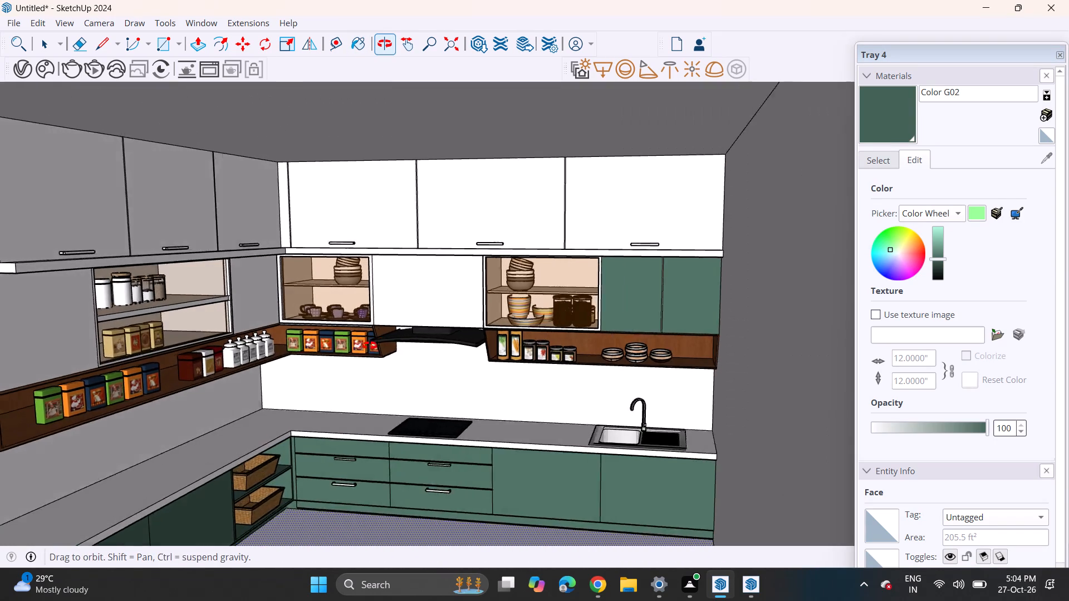
middle_click_drag(370, 346, 377, 343)
scroll(456, 339, "up", 3)
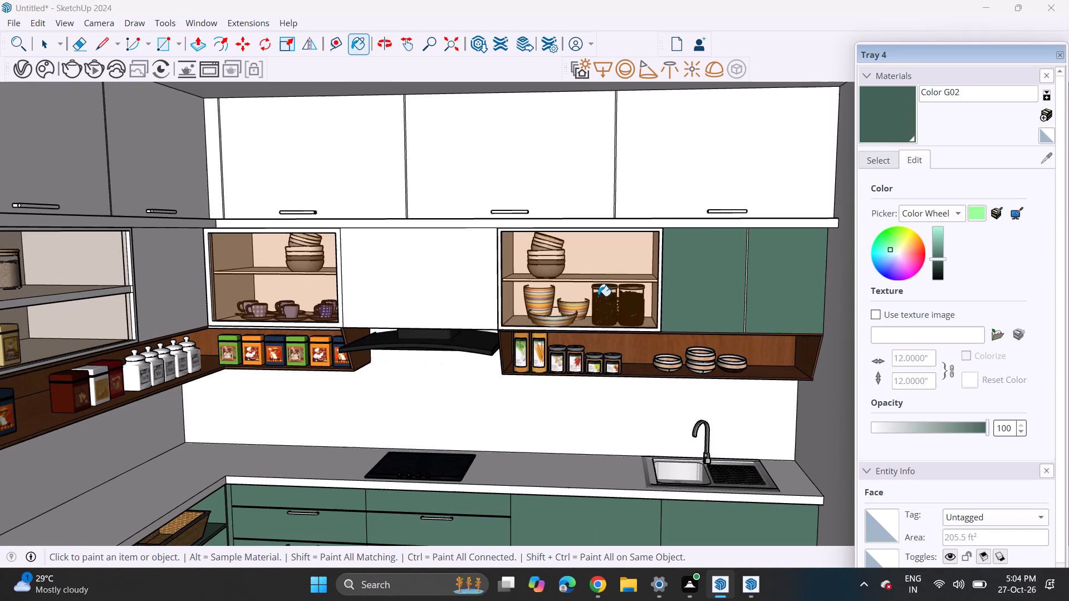
left_click(895, 159)
scroll(940, 330, "down", 1)
scroll(940, 331, "up", 1)
scroll(940, 332, "down", 8)
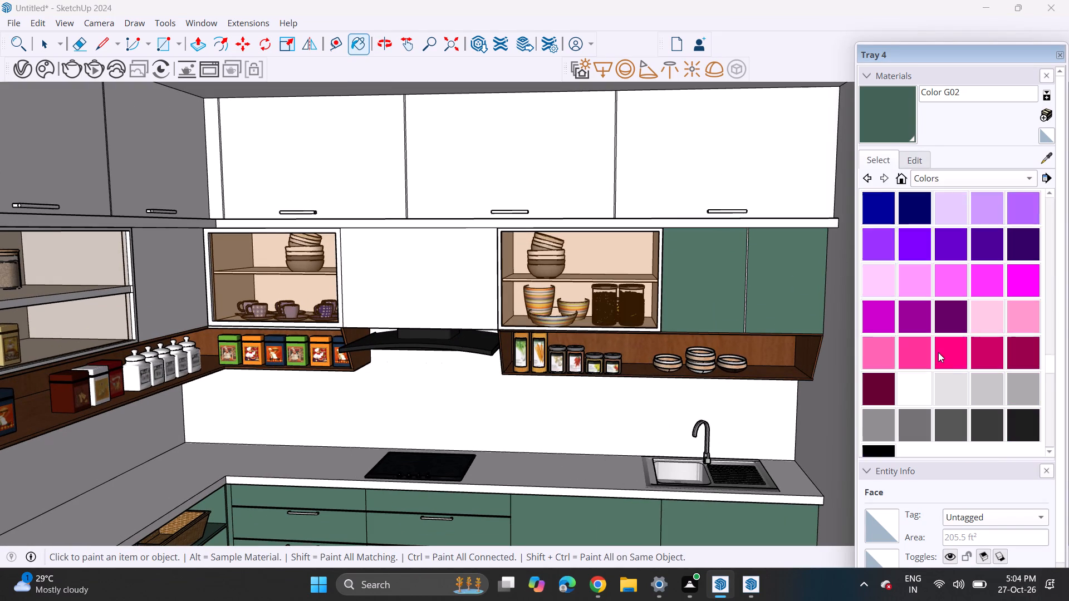
left_click(1027, 390)
scroll(444, 302, "up", 7)
scroll(516, 256, "down", 1)
scroll(516, 256, "up", 2)
scroll(520, 256, "down", 1)
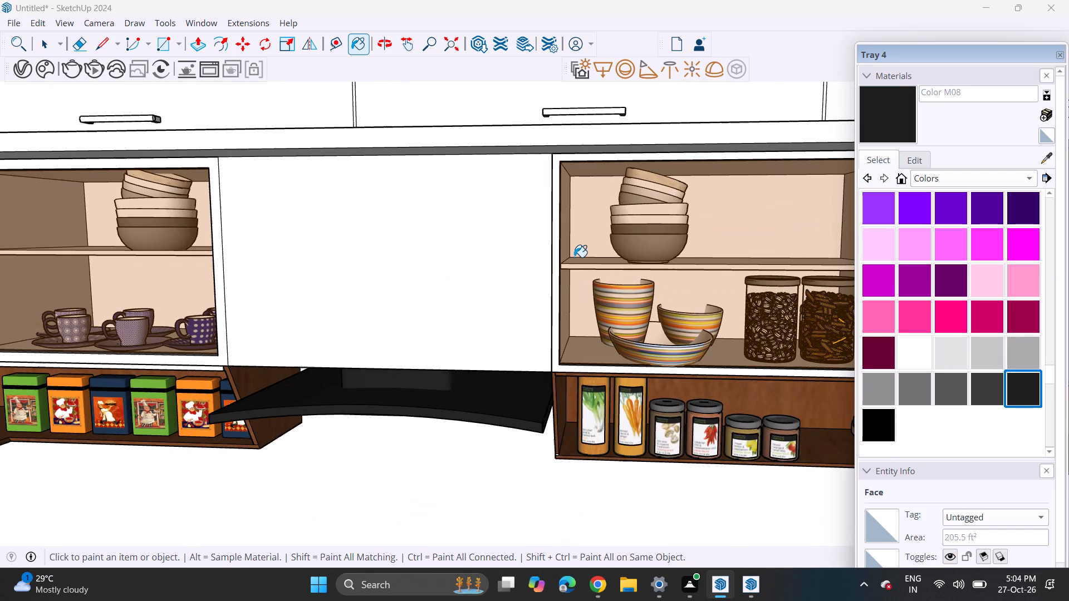
left_click(557, 249)
Paint the frame of the corner glass cabinet holding the cups and bowls with Color M08.
scroll(481, 261, "down", 7)
scroll(318, 273, "up", 5)
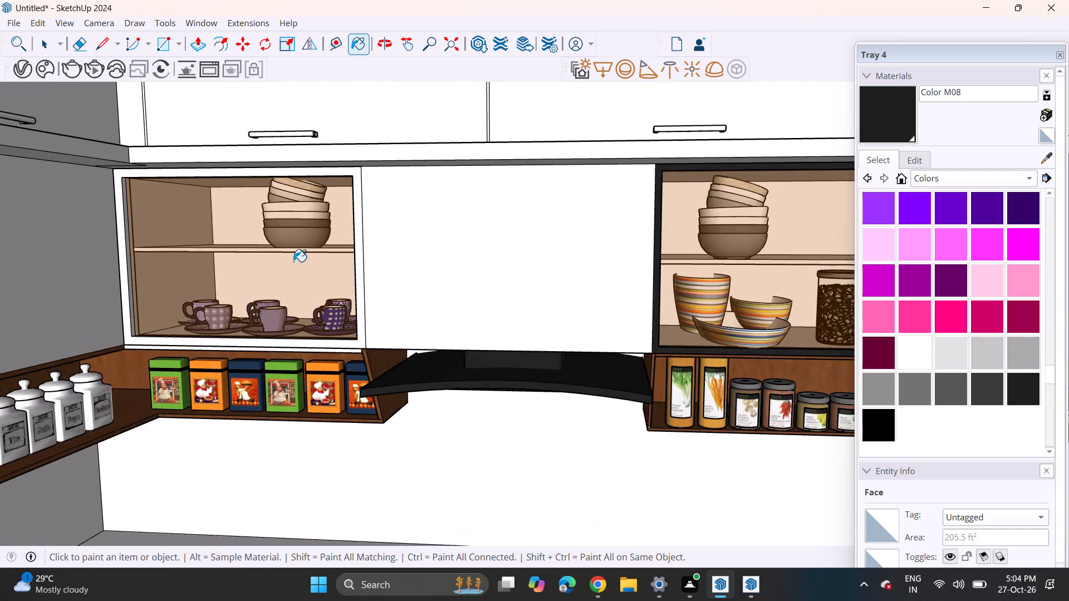
scroll(349, 255, "up", 4)
left_click(362, 247)
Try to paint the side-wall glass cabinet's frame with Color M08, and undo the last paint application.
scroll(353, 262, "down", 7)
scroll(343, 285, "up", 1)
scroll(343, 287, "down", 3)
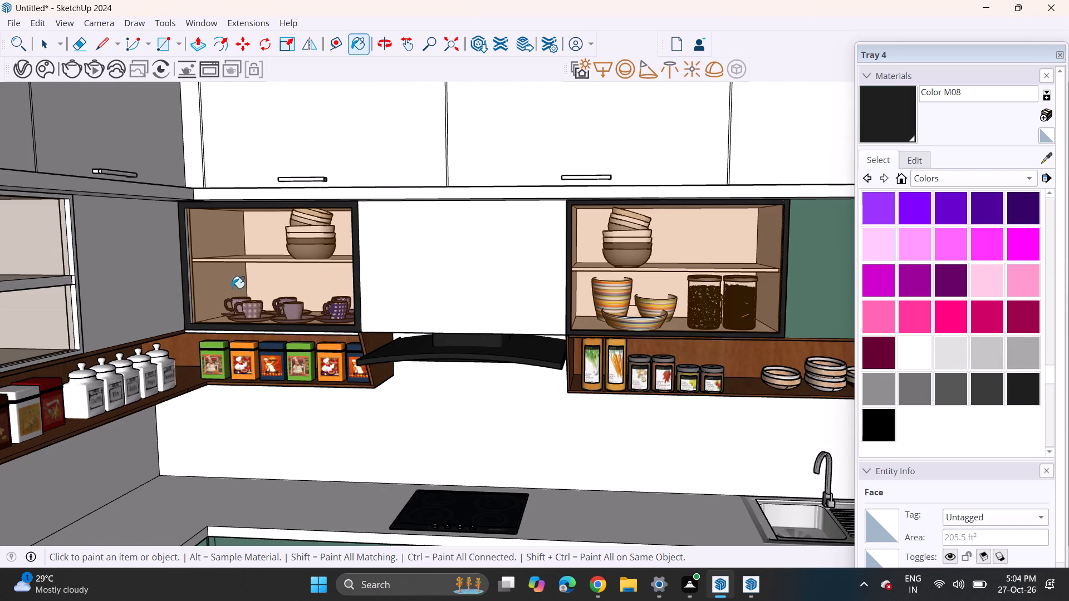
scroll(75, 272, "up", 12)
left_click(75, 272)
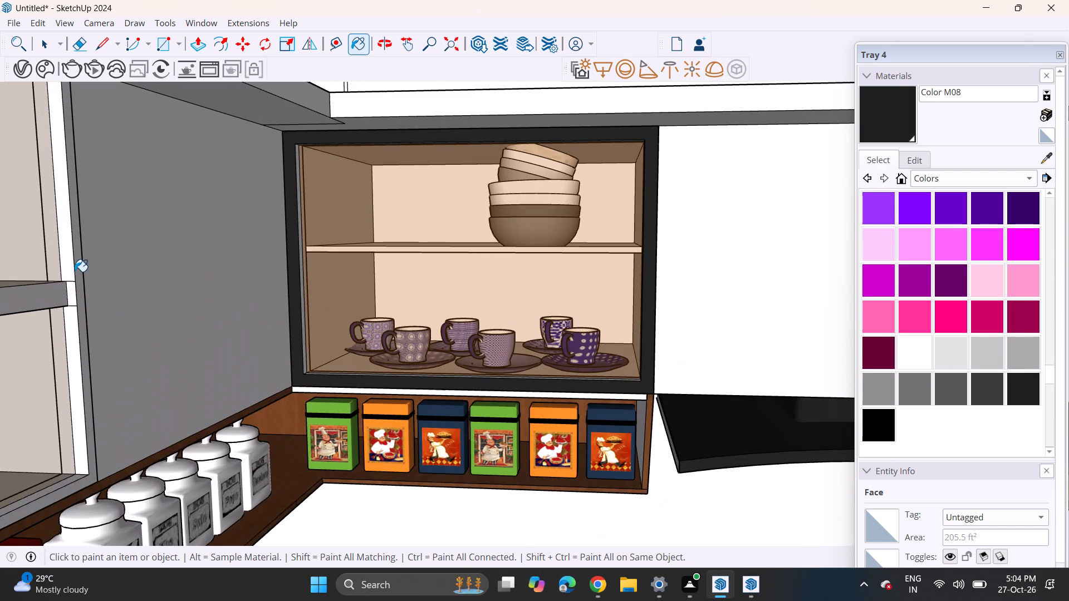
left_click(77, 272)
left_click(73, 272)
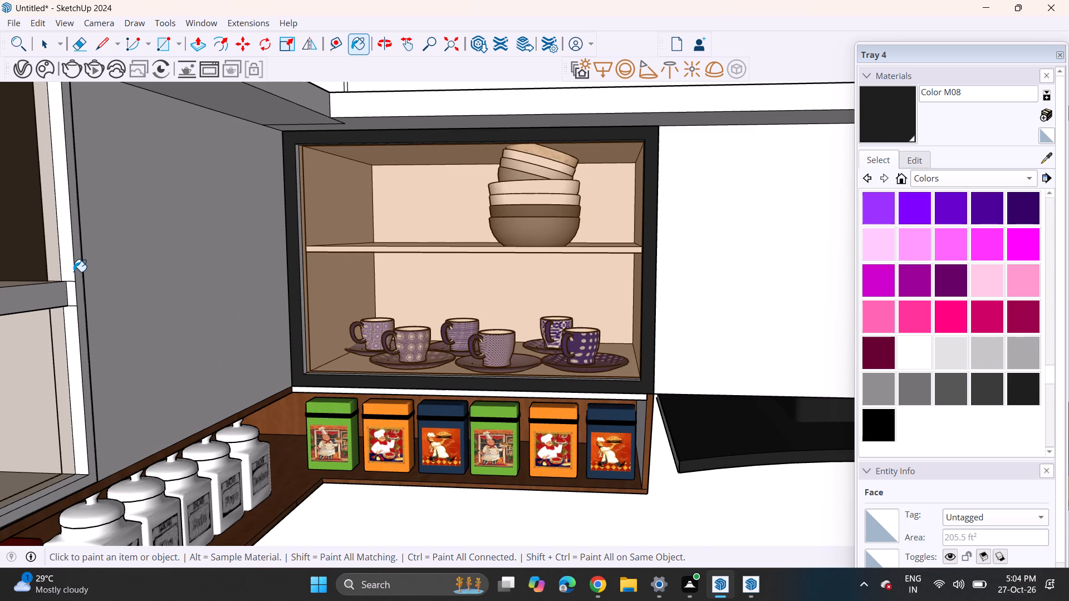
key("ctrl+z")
Examine the side-wall glass cabinet's frame and the neighbouring upper cabinets from several angles.
scroll(77, 284, "down", 6)
scroll(75, 279, "up", 8)
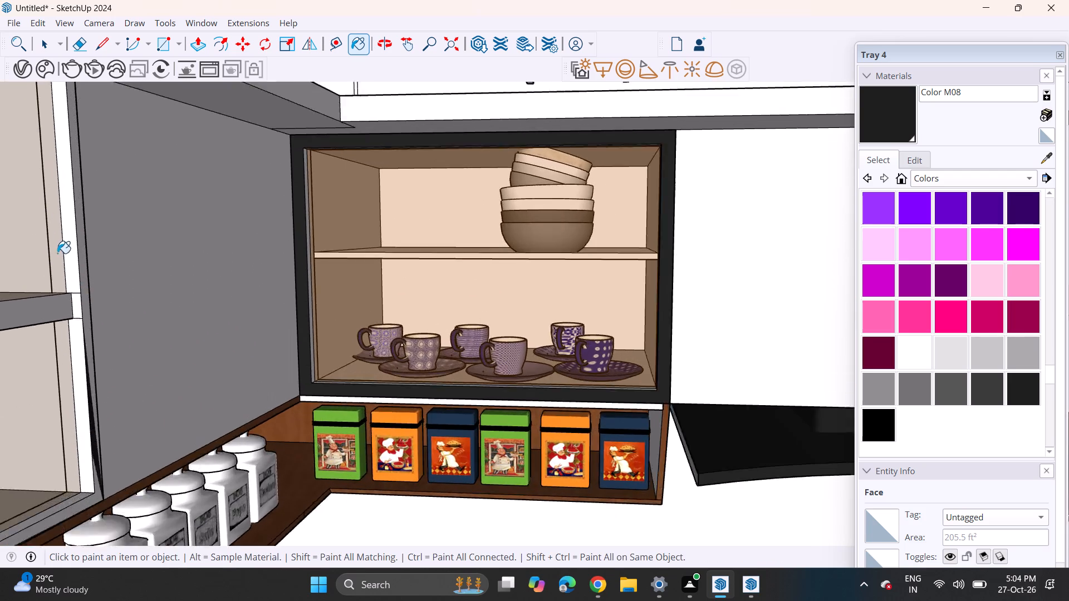
scroll(67, 244, "up", 5)
middle_click_drag(108, 260, 65, 260)
scroll(65, 260, "up", 1)
scroll(65, 260, "down", 7)
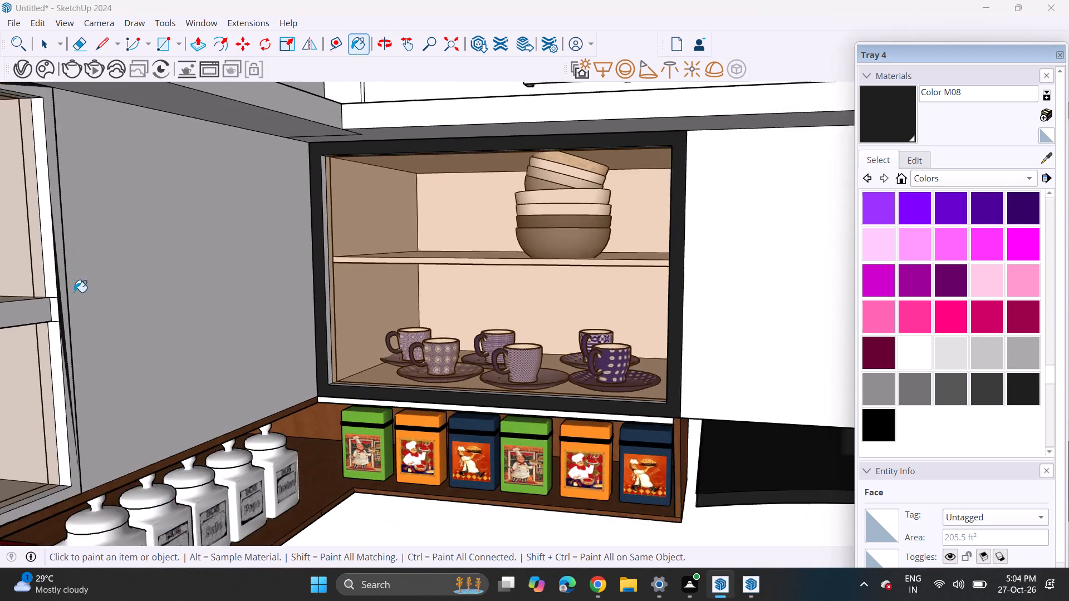
scroll(74, 293, "up", 1)
scroll(74, 292, "down", 5)
middle_click_drag(79, 352, 328, 312)
middle_click_drag(403, 300, 109, 288)
middle_click_drag(100, 290, 421, 303)
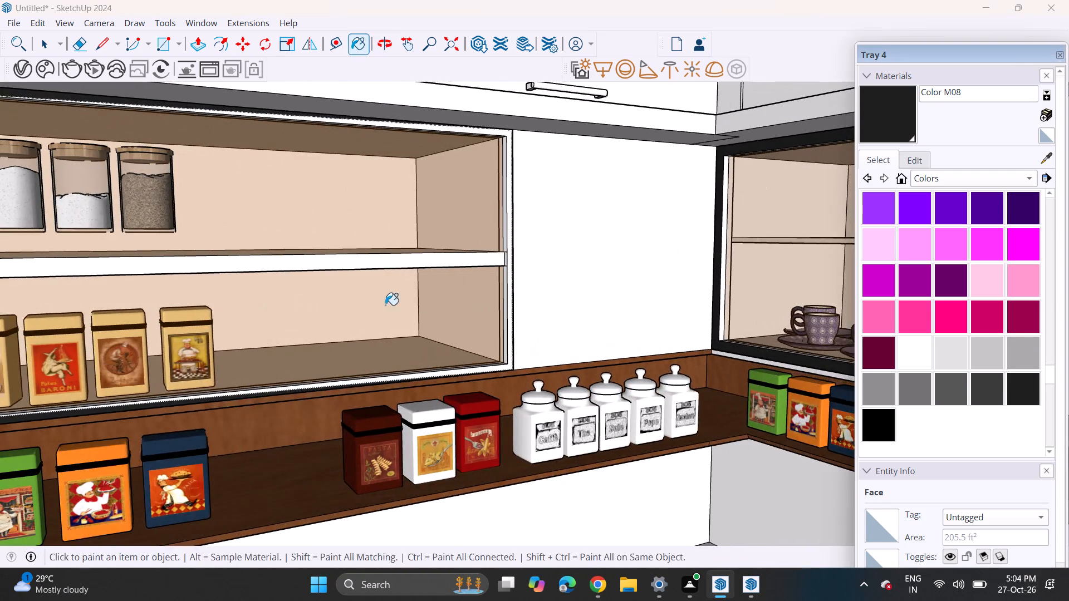
middle_click_drag(379, 306, 583, 318)
scroll(586, 315, "up", 1)
scroll(566, 313, "down", 2)
scroll(563, 318, "up", 2)
scroll(552, 332, "down", 8)
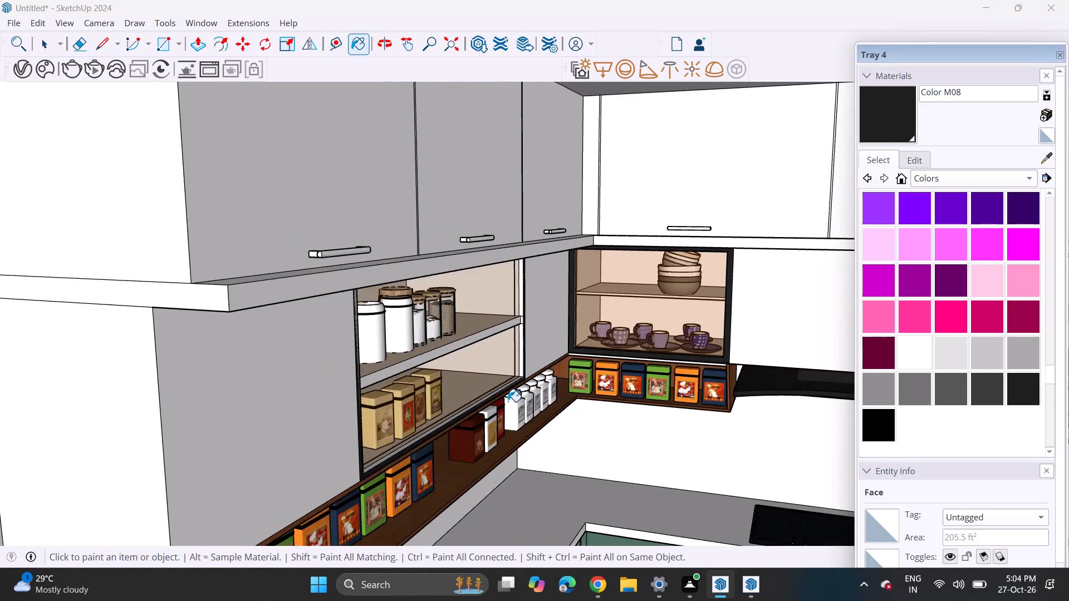
middle_click_drag(530, 406, 278, 365)
middle_click_drag(270, 355, 373, 329)
scroll(375, 345, "down", 5)
scroll(411, 361, "up", 1)
middle_click_drag(411, 361, 313, 359, "shift")
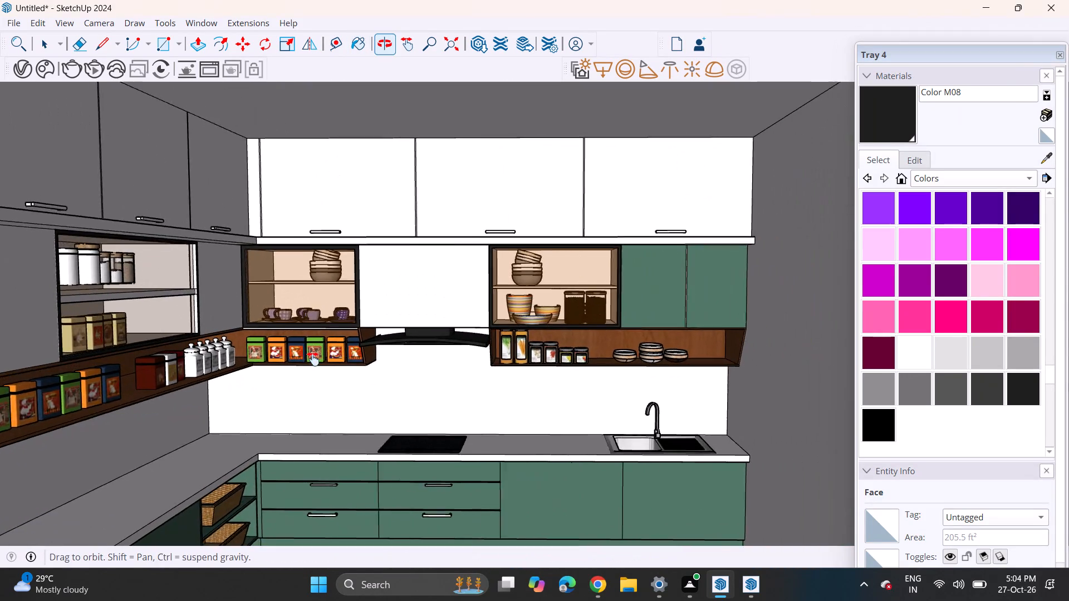
middle_click_drag(313, 359, 290, 366, "shift")
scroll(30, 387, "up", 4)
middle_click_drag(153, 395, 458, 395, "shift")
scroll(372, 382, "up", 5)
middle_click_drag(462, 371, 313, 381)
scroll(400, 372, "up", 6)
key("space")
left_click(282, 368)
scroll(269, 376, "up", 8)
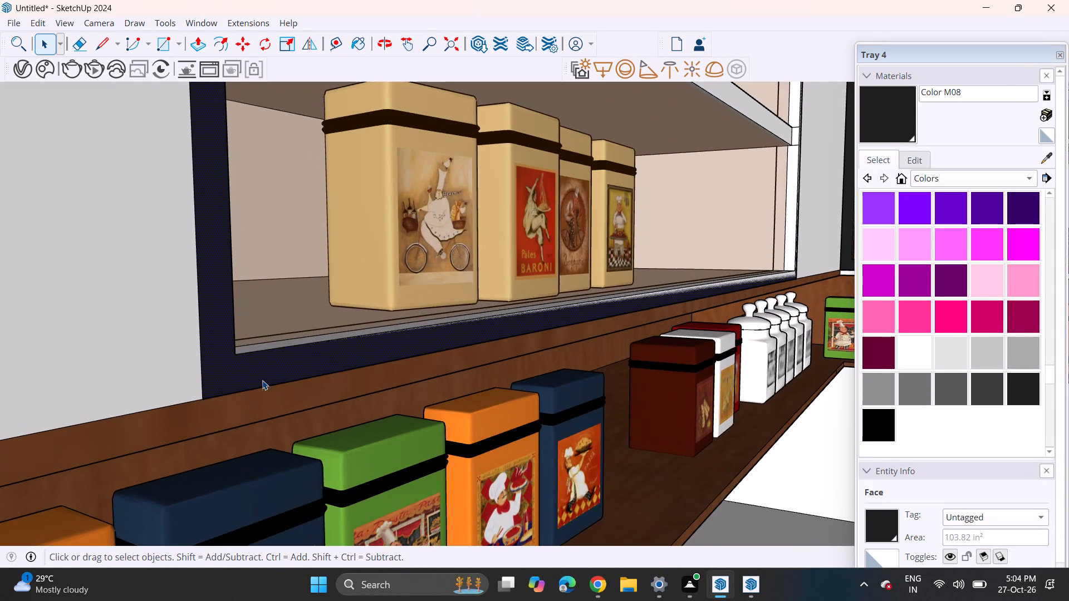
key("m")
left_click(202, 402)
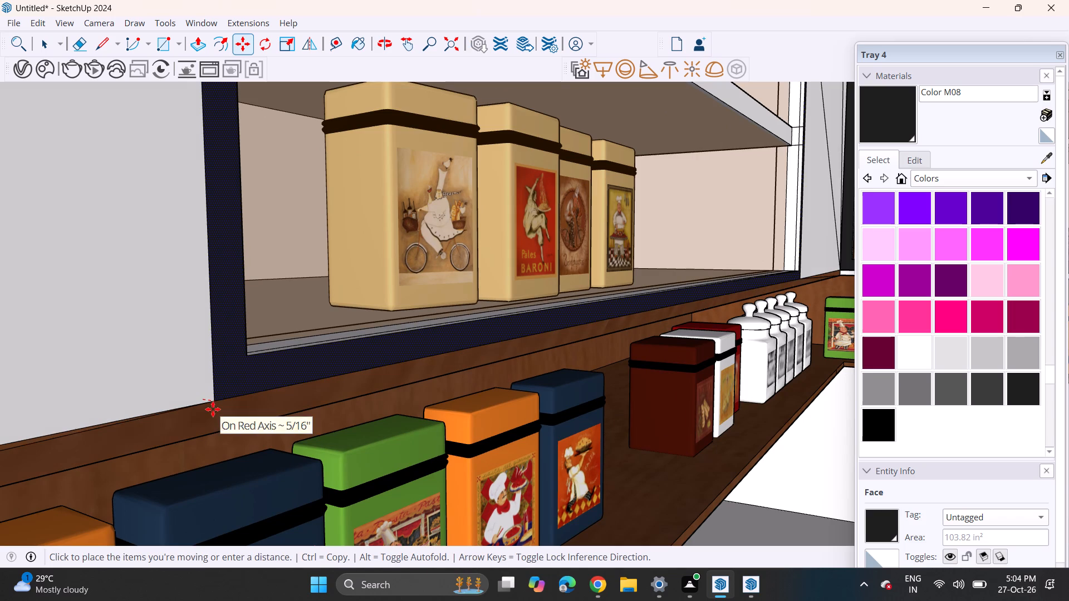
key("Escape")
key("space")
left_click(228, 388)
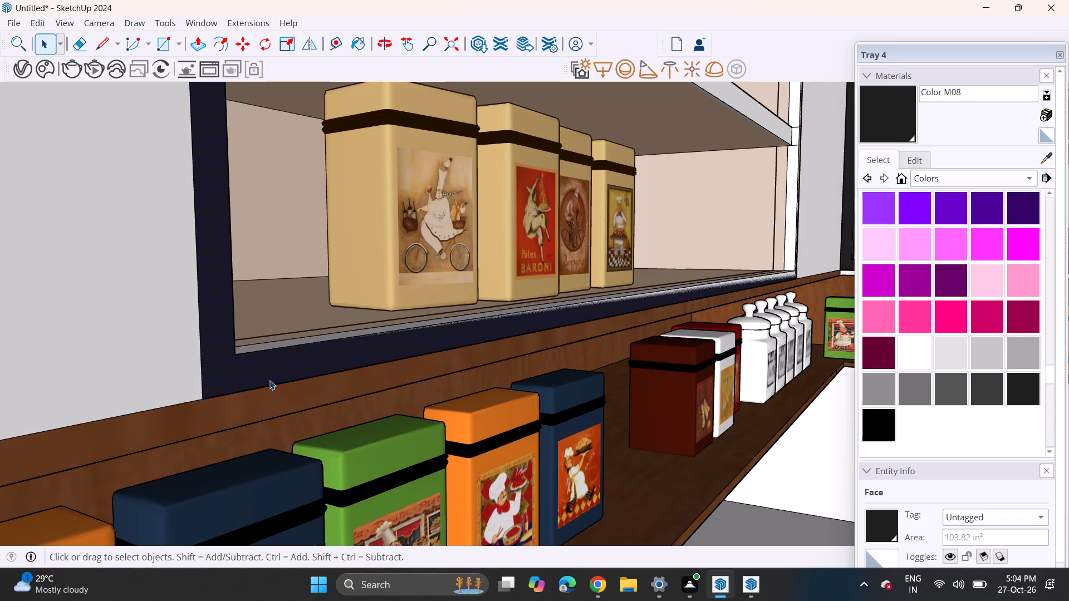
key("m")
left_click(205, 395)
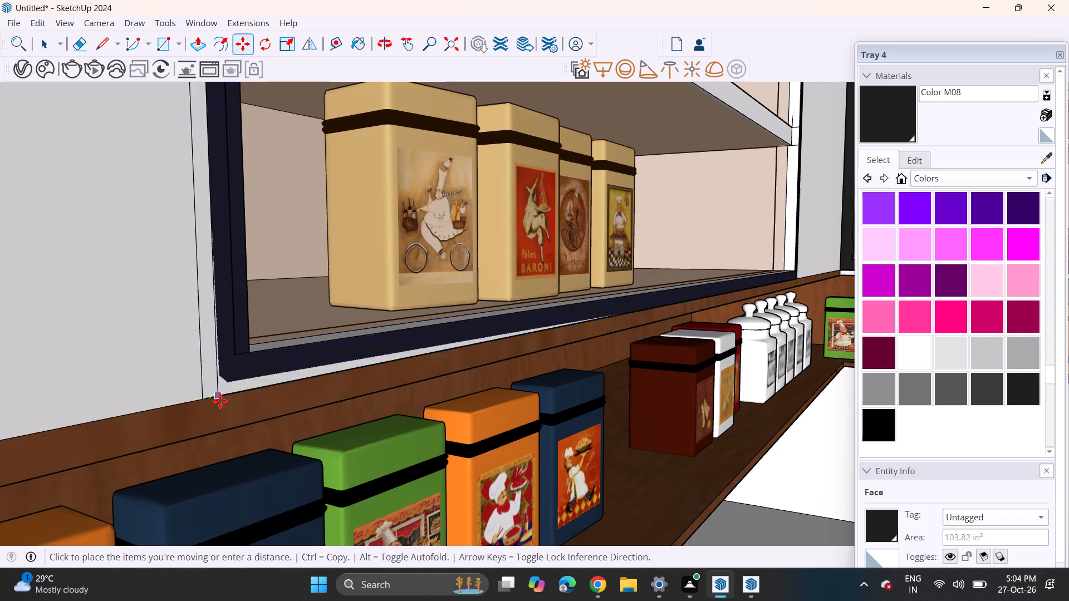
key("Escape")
Draw a line along the back wall just above the countertop, from the room corner to the wall's sink end.
scroll(229, 390, "down", 2)
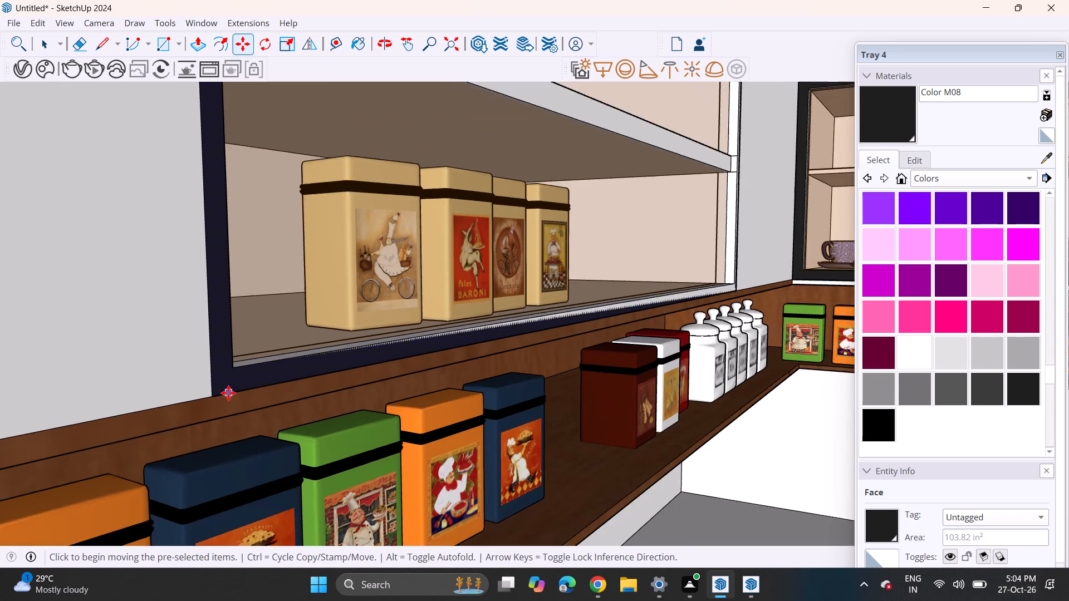
scroll(228, 393, "down", 6)
scroll(230, 404, "up", 1)
scroll(233, 407, "down", 18)
middle_click_drag(282, 444, 465, 435)
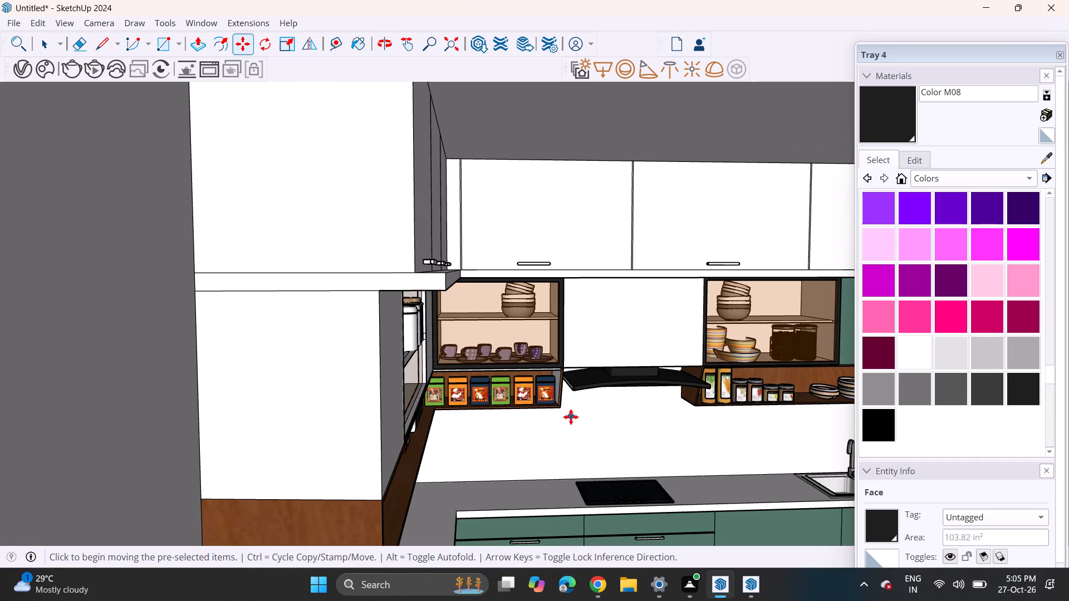
middle_click_drag(571, 417, 353, 393)
middle_click_drag(393, 386, 408, 375)
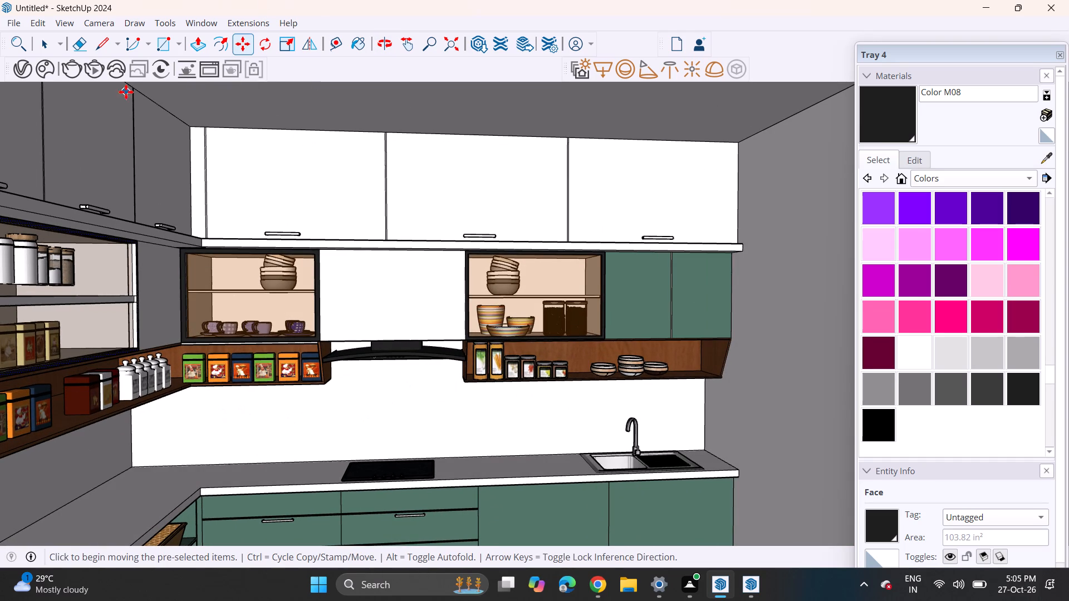
left_click(103, 45)
scroll(126, 356, "up", 6)
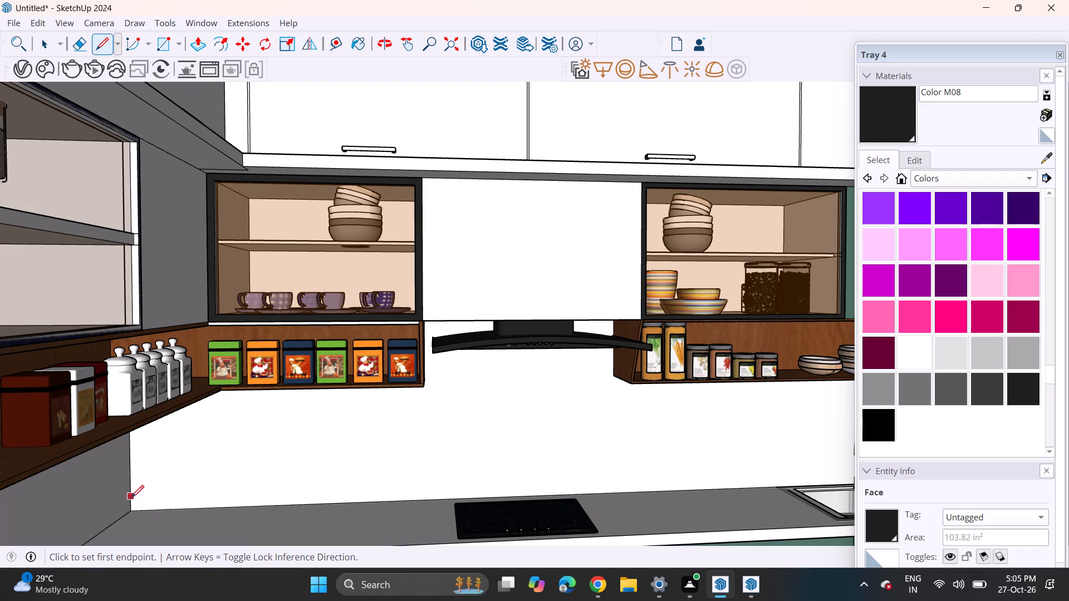
left_click(131, 492)
middle_click_drag(351, 490, 4, 480, "shift")
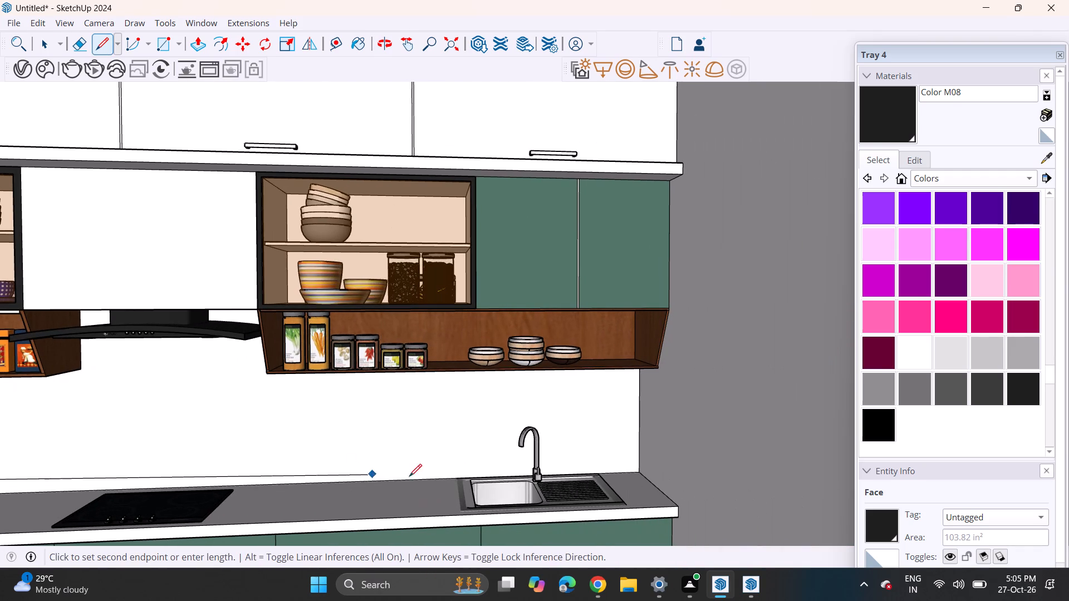
left_click(641, 450)
Continue the backsplash line from the room corner along the side wall, just above the countertop.
scroll(375, 425, "down", 11)
middle_click_drag(281, 439, 441, 402, "shift")
middle_click_drag(382, 402, 326, 399)
scroll(312, 400, "up", 6)
scroll(334, 405, "down", 1)
scroll(340, 408, "up", 1)
left_click(321, 403)
scroll(209, 439, "down", 3)
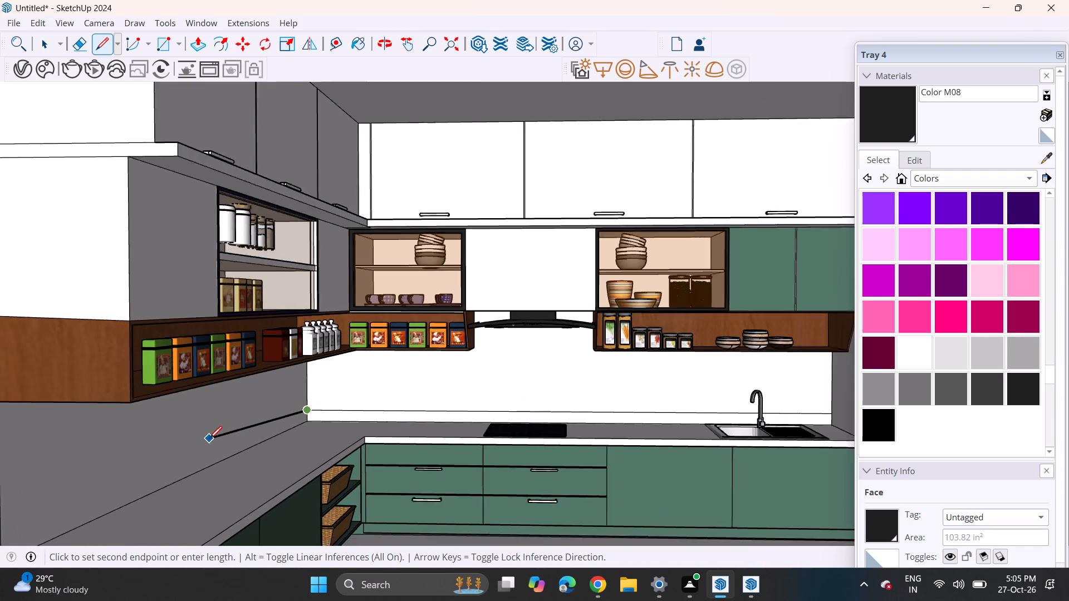
scroll(209, 439, "down", 2)
left_click(67, 506)
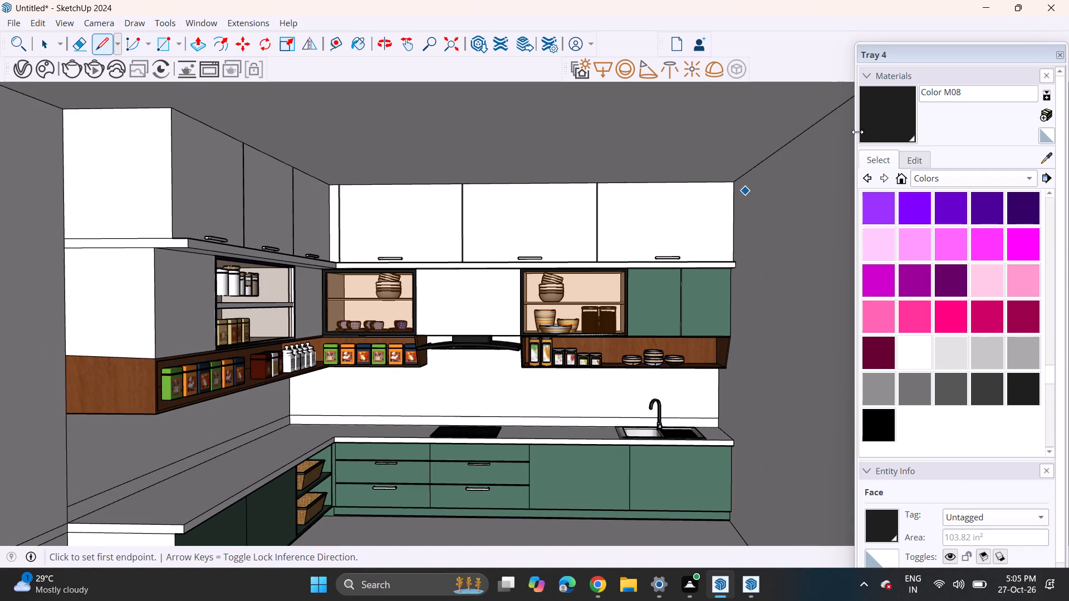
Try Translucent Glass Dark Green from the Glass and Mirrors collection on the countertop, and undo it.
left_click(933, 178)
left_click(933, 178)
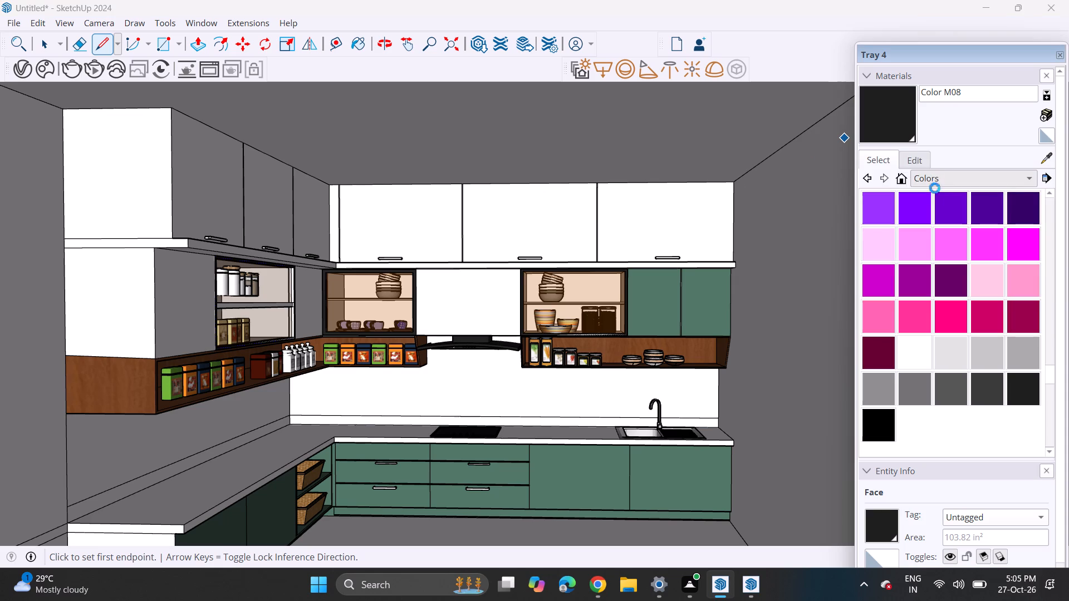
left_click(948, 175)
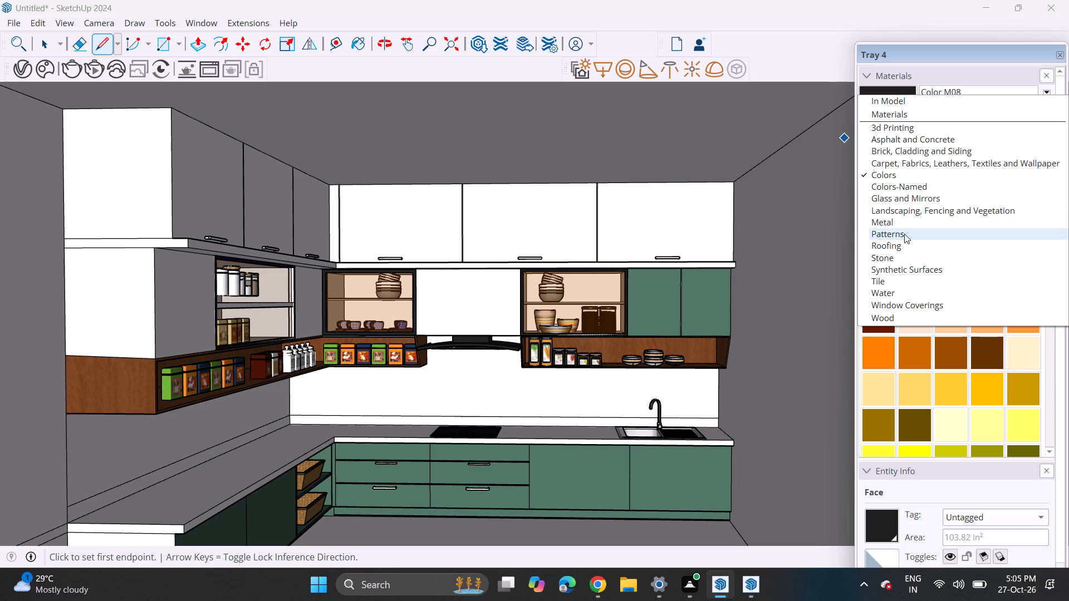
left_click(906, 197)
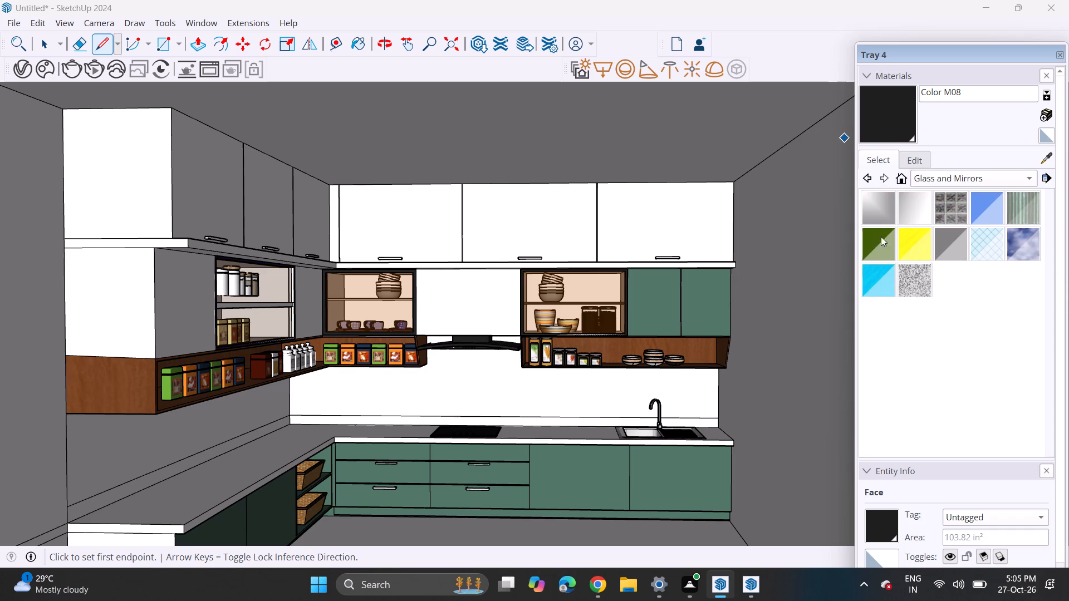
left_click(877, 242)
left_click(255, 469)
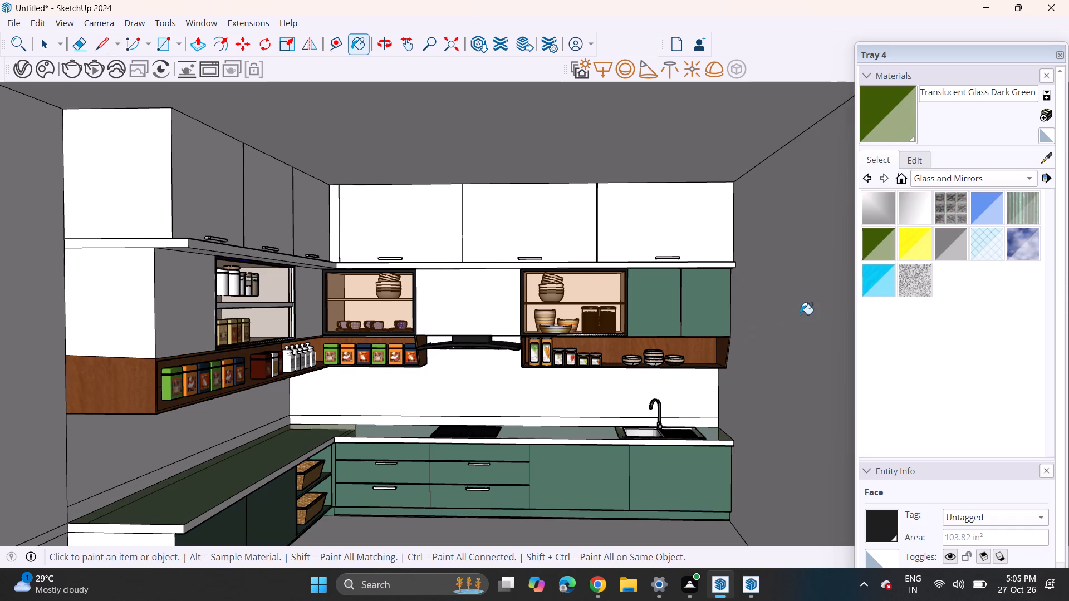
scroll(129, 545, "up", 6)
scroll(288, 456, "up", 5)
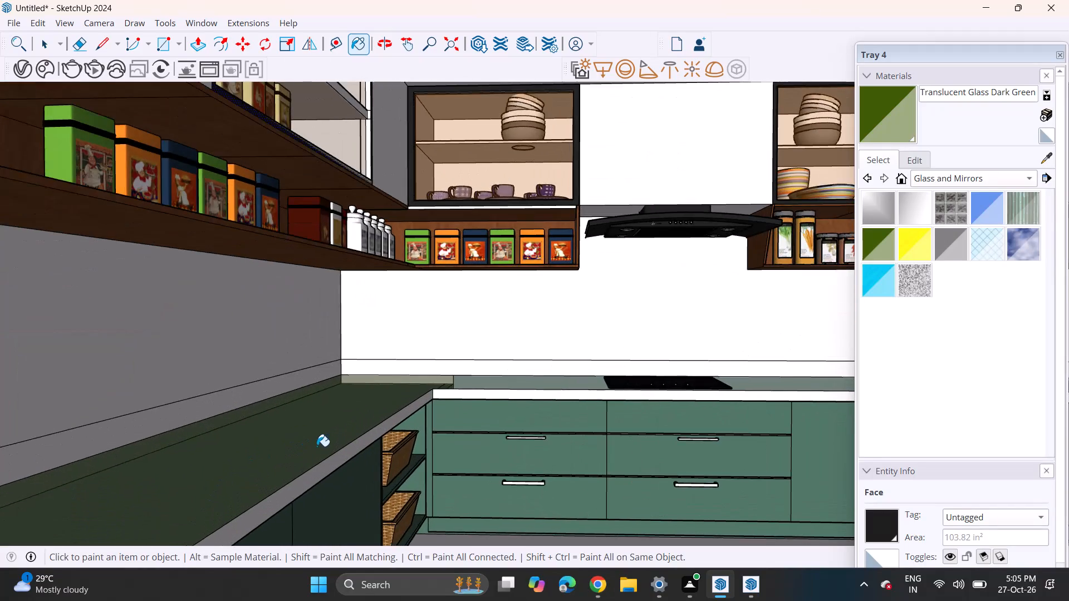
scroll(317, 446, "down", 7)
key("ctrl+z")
Paint the countertop's top and the side run's front edge with 0136_Charcoal from the Colors-Named collection.
scroll(318, 449, "down", 4)
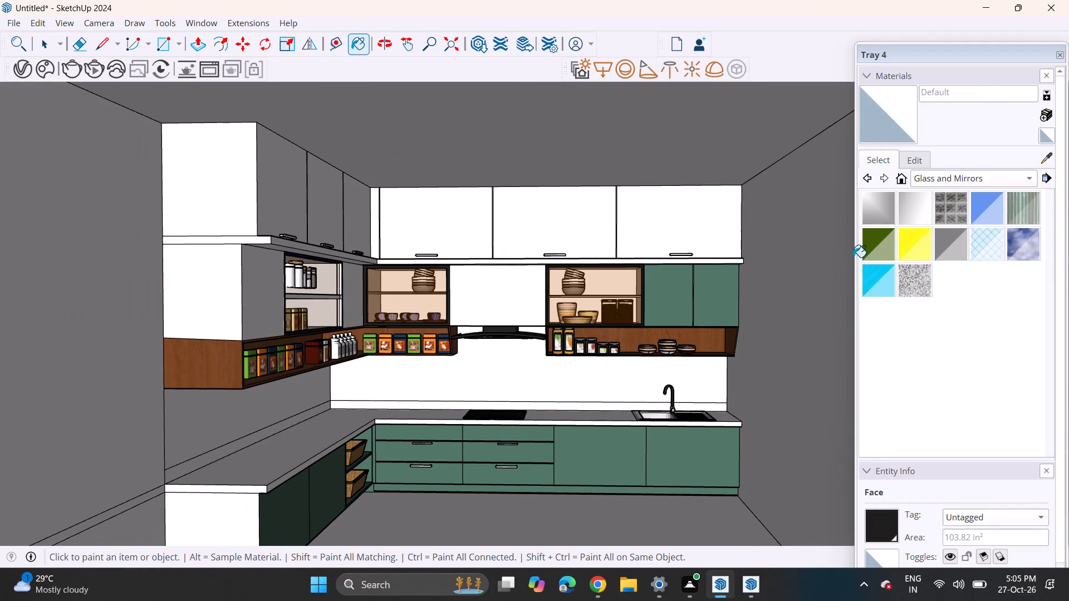
left_click(945, 177)
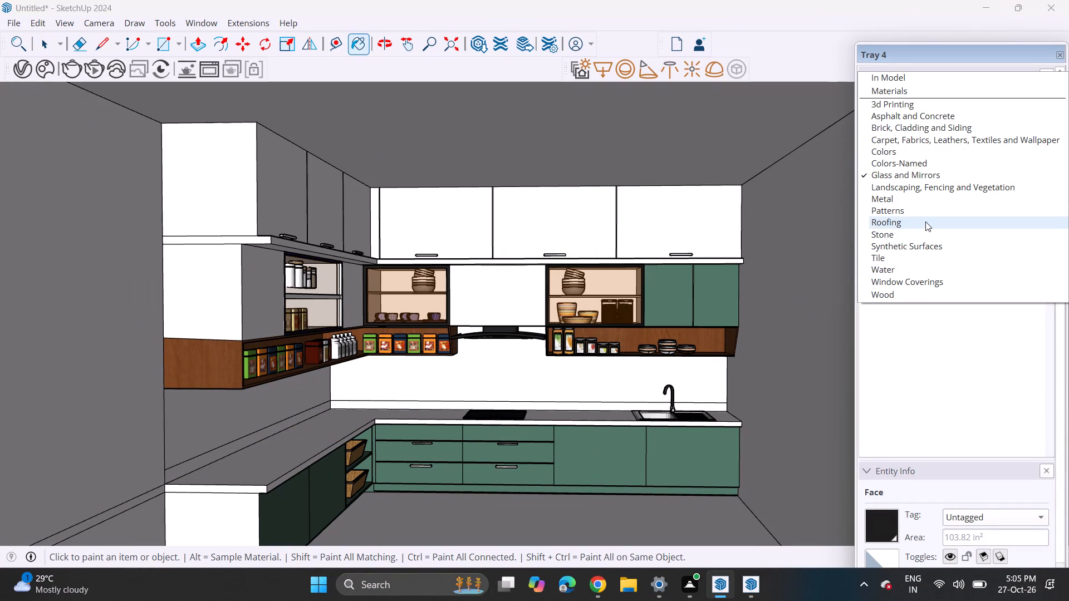
left_click(898, 168)
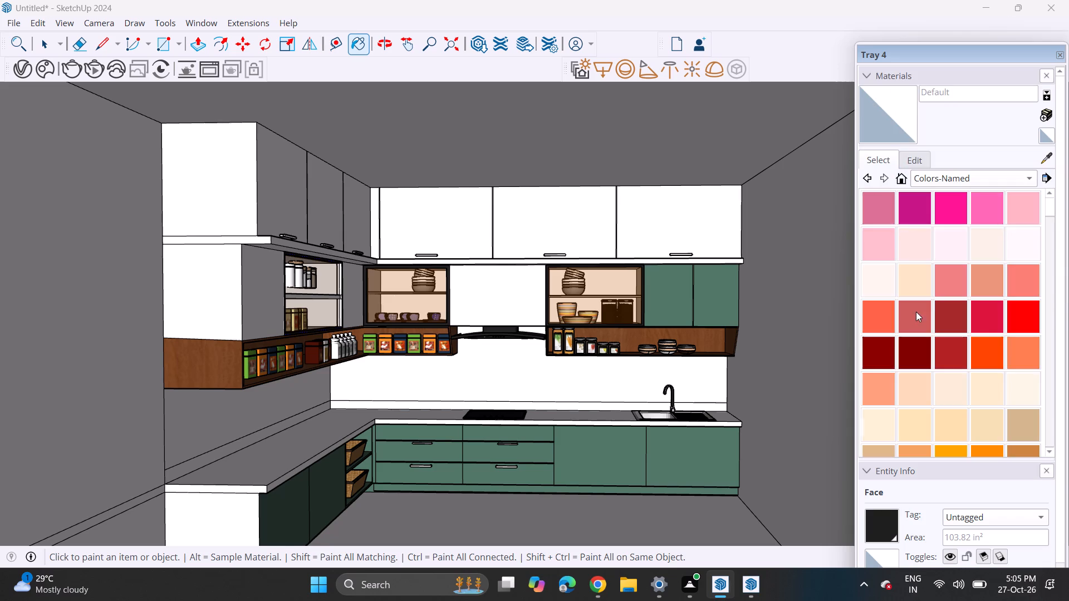
scroll(925, 328, "down", 20)
scroll(925, 328, "down", 1)
scroll(924, 344, "up", 1)
scroll(924, 344, "down", 7)
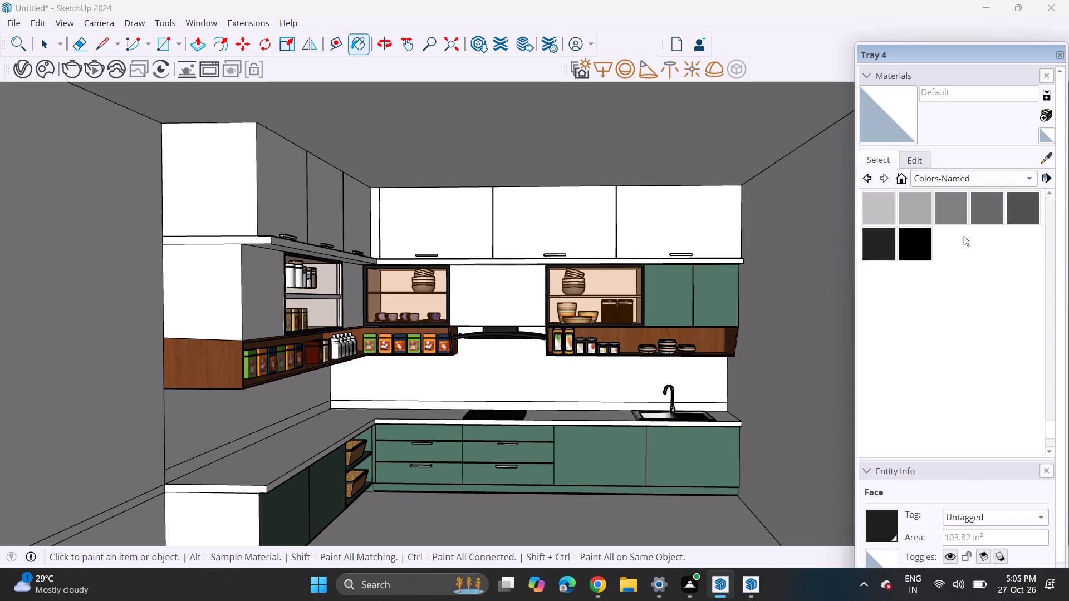
left_click(876, 249)
left_click(237, 474)
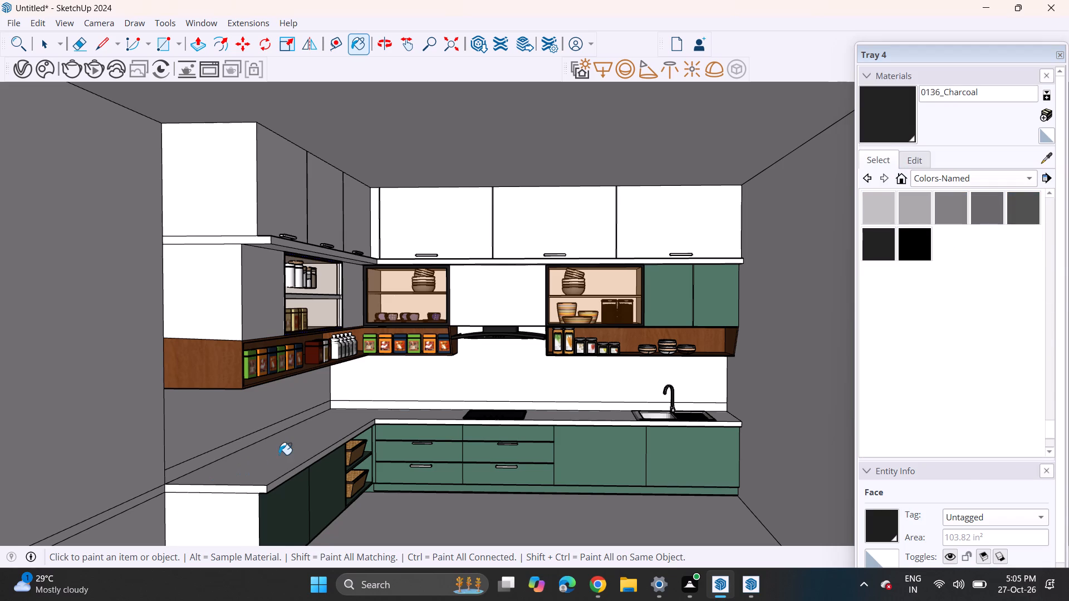
scroll(279, 455, "up", 4)
left_click(264, 510)
left_click(249, 509)
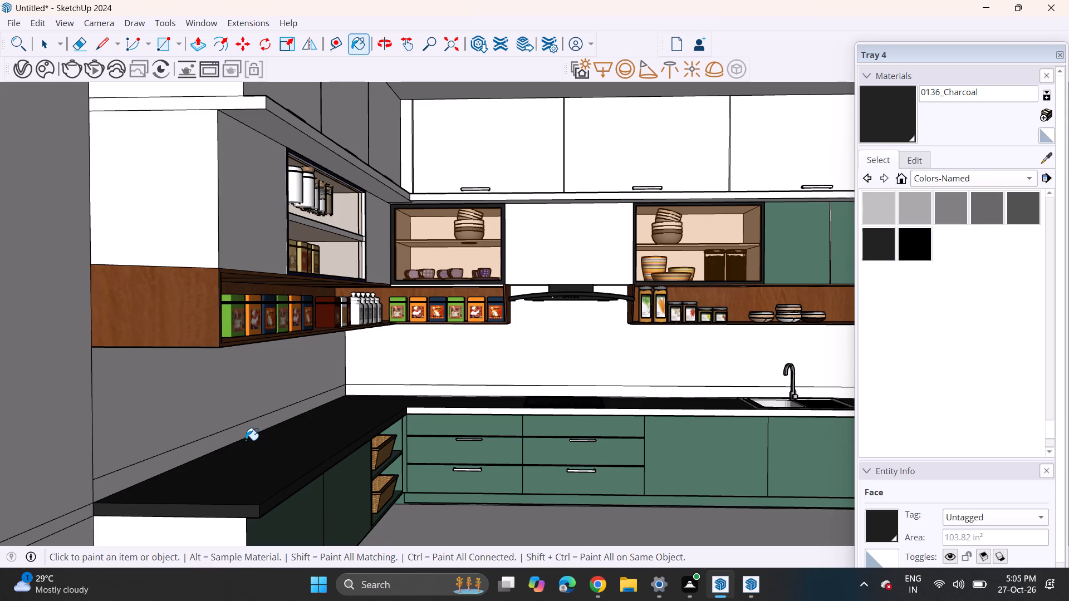
Paint the low backsplash strips on the side wall and back wall with 0136_Charcoal.
left_click(246, 440)
left_click(249, 433)
left_click(399, 388)
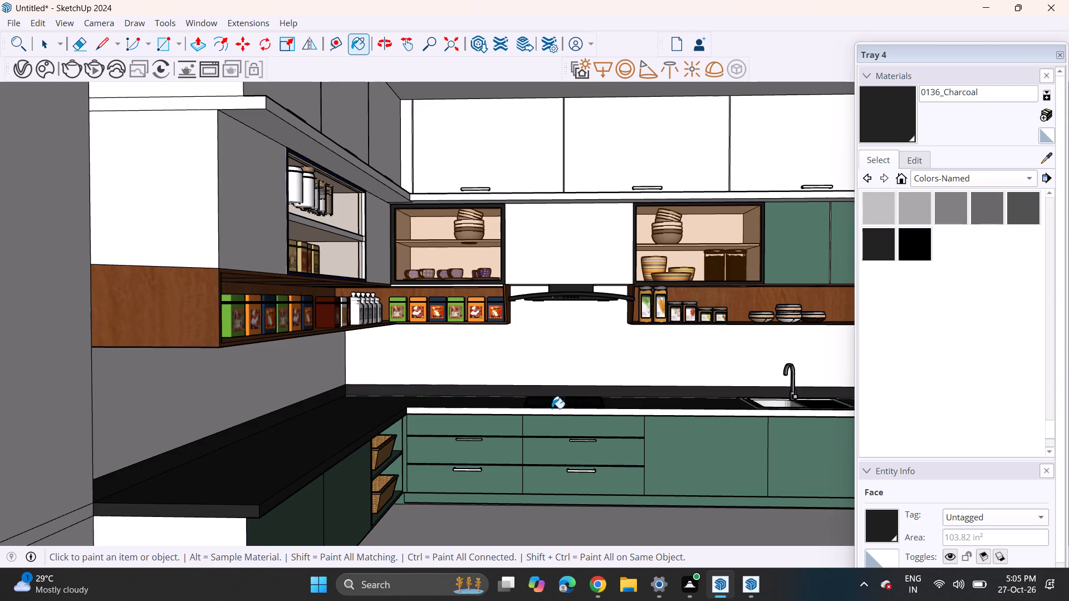
Move the cooktop slightly back from the countertop's front edge toward the wall.
scroll(573, 412, "up", 3)
middle_click_drag(564, 410, 568, 477)
scroll(550, 403, "up", 1)
scroll(550, 403, "down", 1)
scroll(550, 403, "up", 5)
scroll(549, 398, "down", 1)
scroll(549, 398, "up", 3)
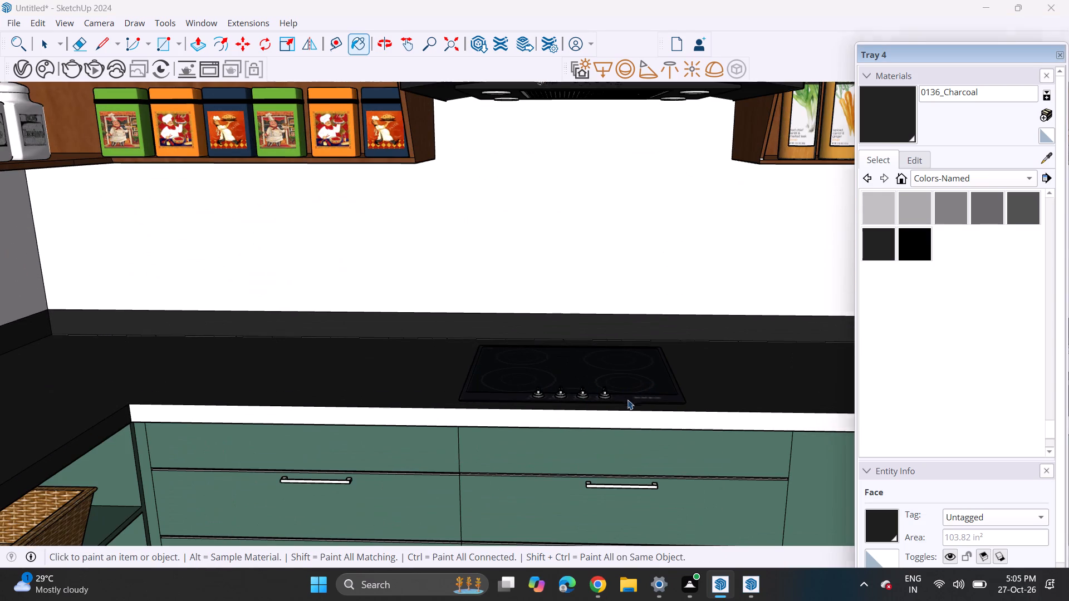
key("space")
left_click(622, 392)
scroll(647, 404, "up", 9)
key("m")
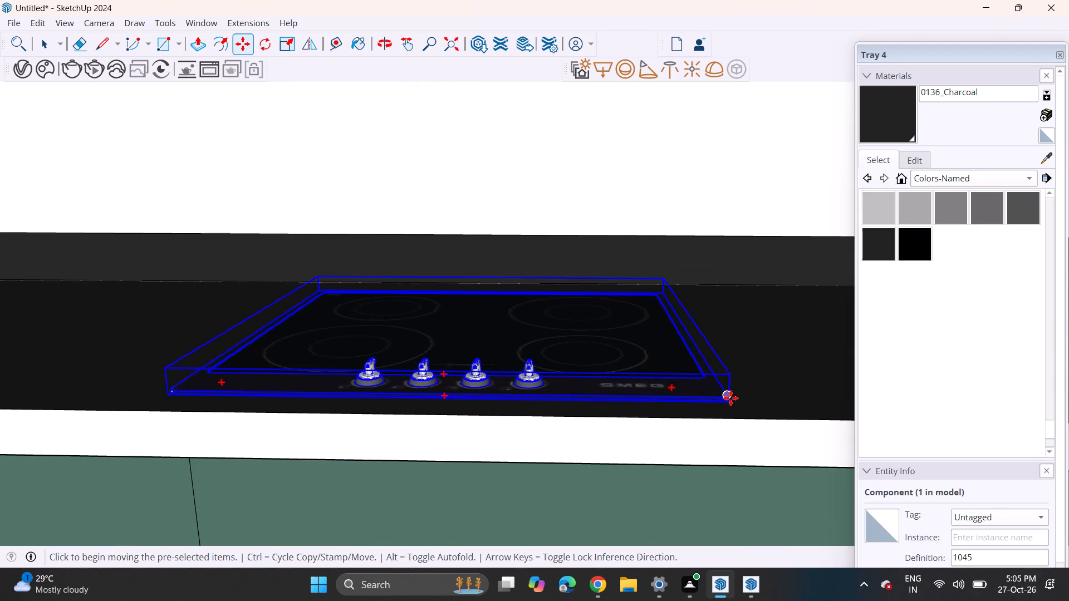
left_click(730, 398)
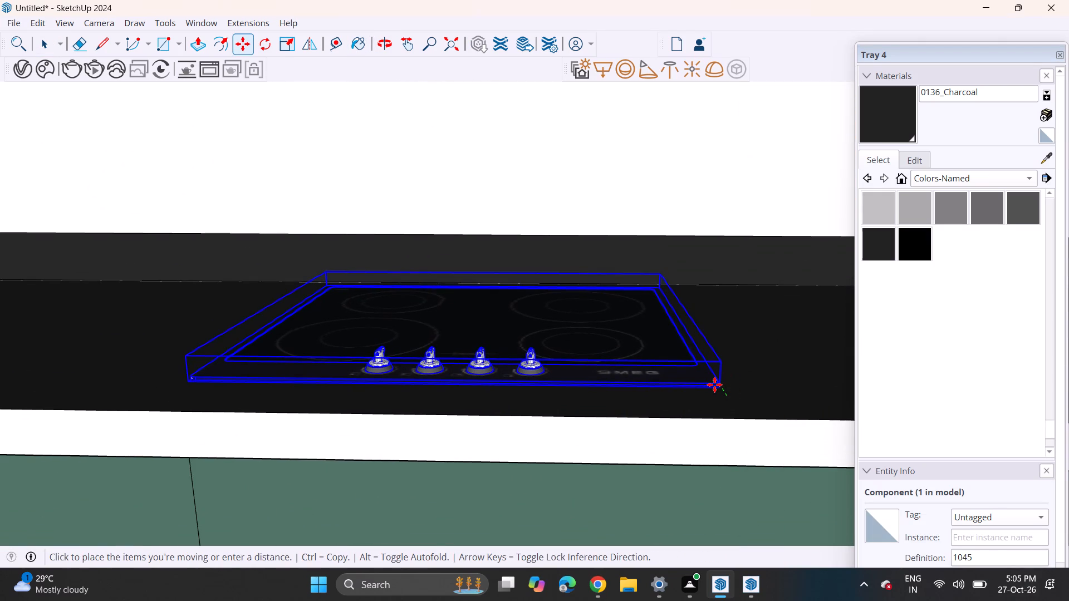
left_click(714, 385)
Scale the cooktop slightly taller in the vertical direction only.
left_click(285, 44)
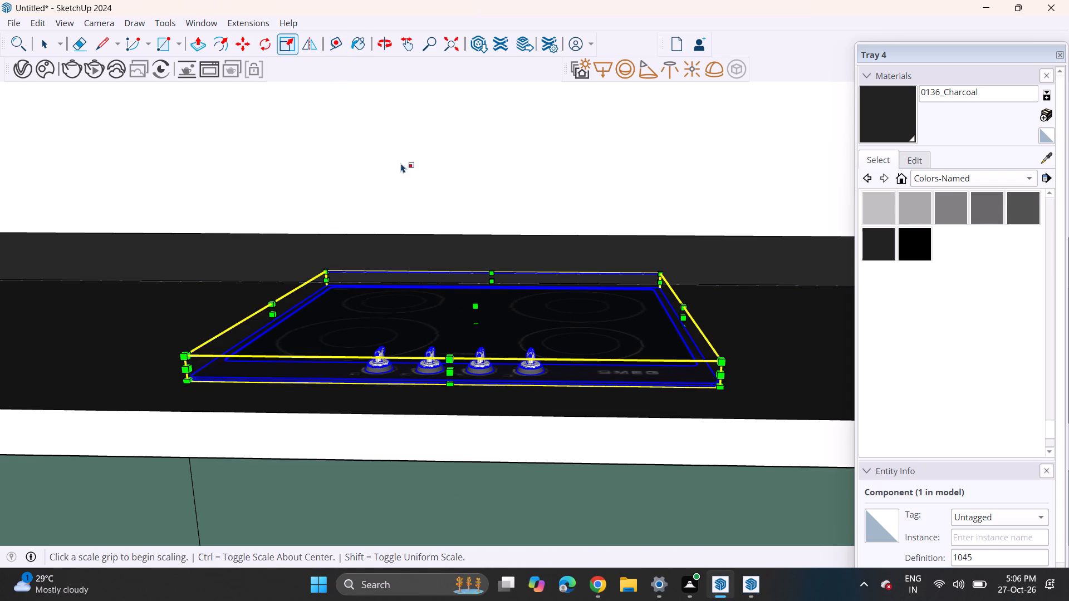
left_click(479, 309)
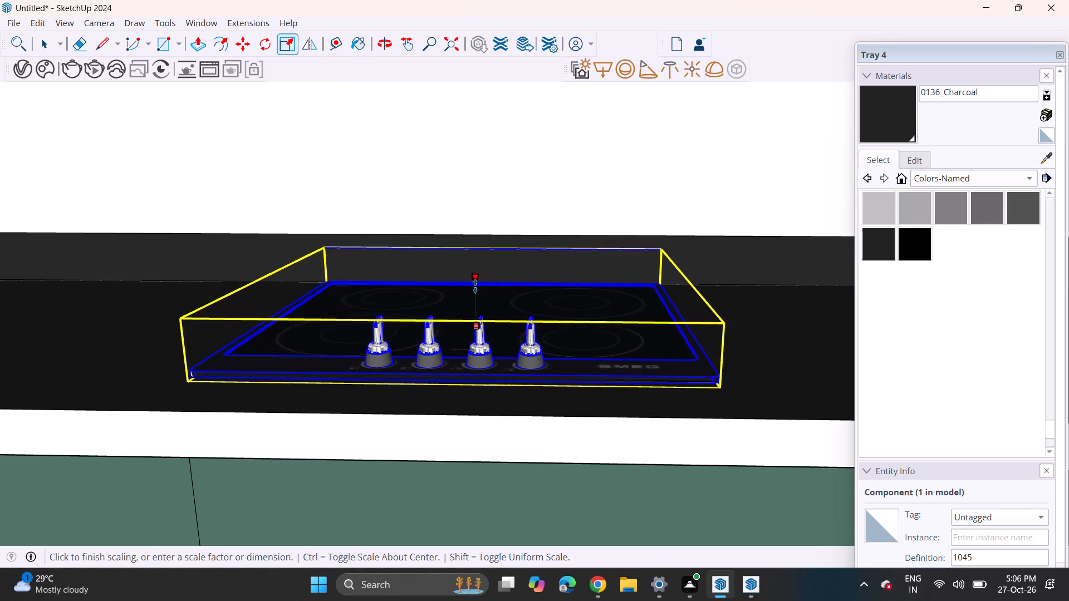
left_click(477, 304)
key("space")
left_click(462, 477)
Examine the cooktop and its knobs on the charcoal countertop from different angles.
scroll(458, 469, "down", 8)
scroll(453, 458, "up", 1)
scroll(453, 458, "down", 7)
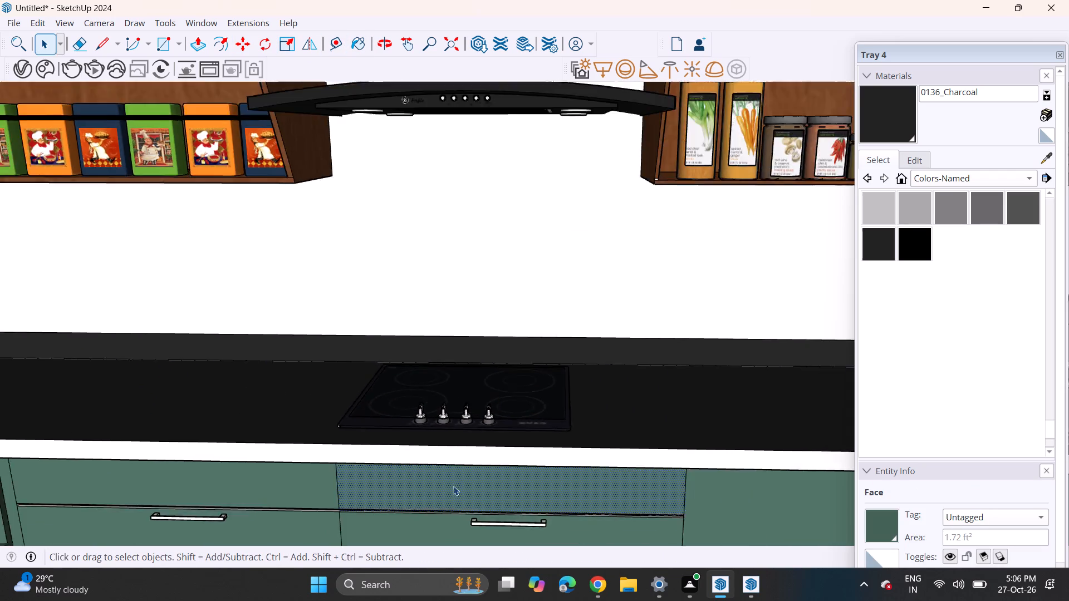
middle_click_drag(453, 486, 472, 413)
scroll(469, 485, "up", 2)
scroll(463, 403, "down", 1)
scroll(463, 406, "up", 1)
scroll(462, 413, "down", 3)
middle_click_drag(458, 421, 500, 509)
scroll(506, 435, "up", 4)
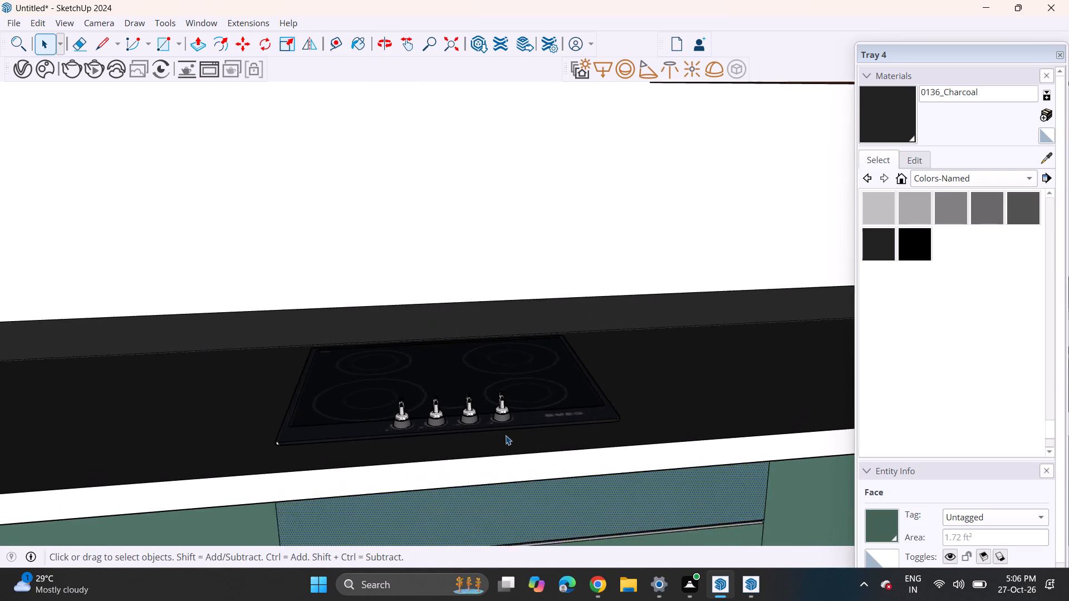
Paint the white front edge of the countertop with 0137_Black.
scroll(506, 435, "up", 4)
scroll(511, 445, "down", 10)
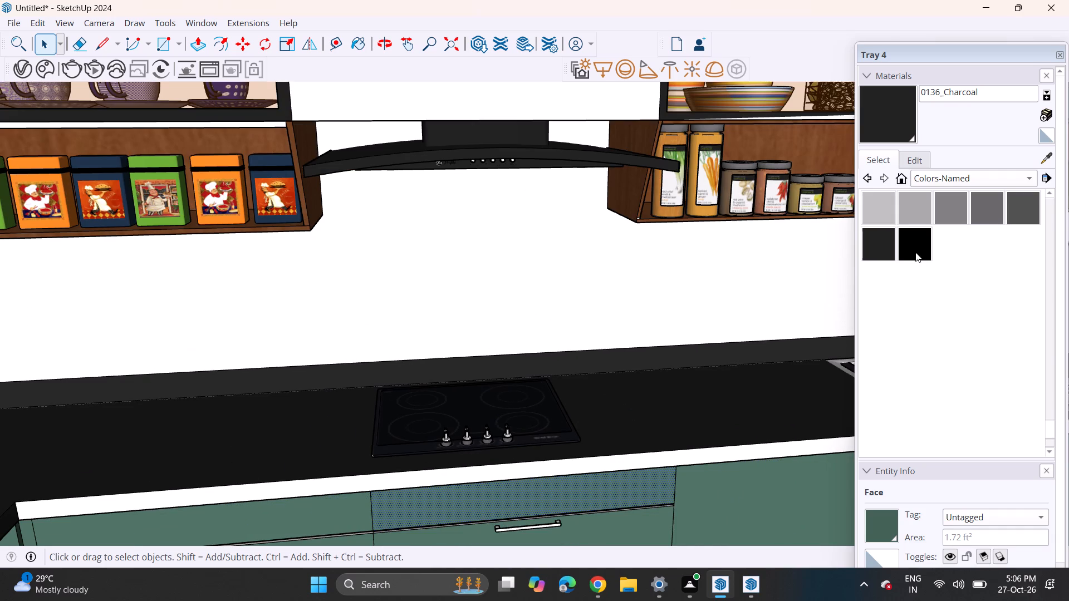
left_click(915, 248)
left_click(496, 475)
Apply Tile Hexagon White to the back wall and side wall between the countertop and the open shelves.
middle_click_drag(469, 476, 388, 395)
scroll(317, 425, "down", 6)
scroll(283, 476, "up", 1)
middle_click_drag(286, 476, 421, 449)
middle_click_drag(415, 449, 290, 465)
middle_click_drag(316, 479, 486, 451)
middle_click_drag(589, 445, 338, 484)
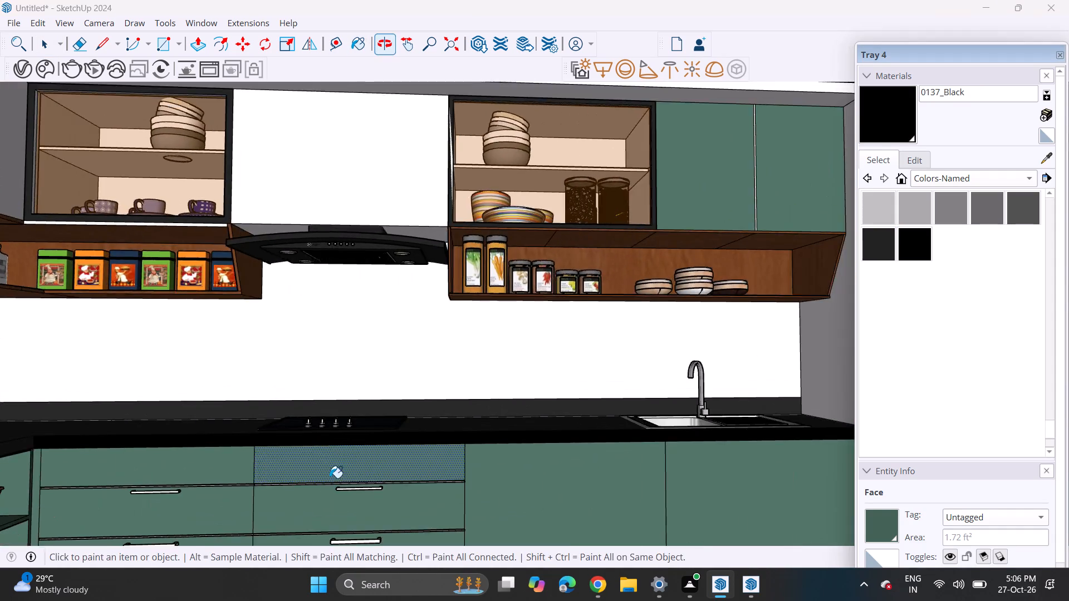
scroll(331, 477, "down", 4)
middle_click_drag(334, 492, 454, 481)
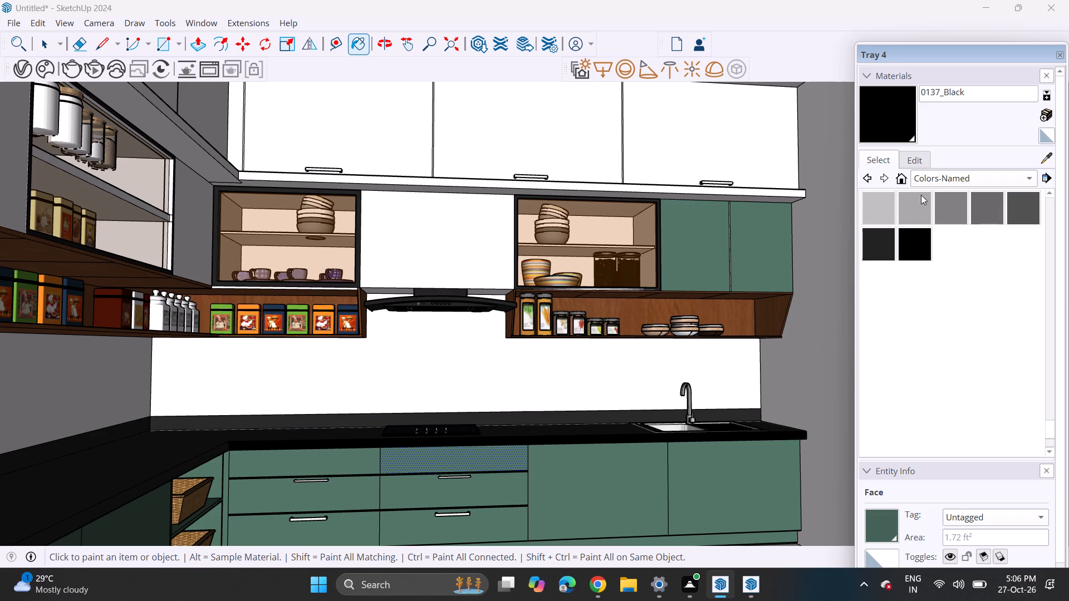
left_click(936, 174)
left_click(894, 268)
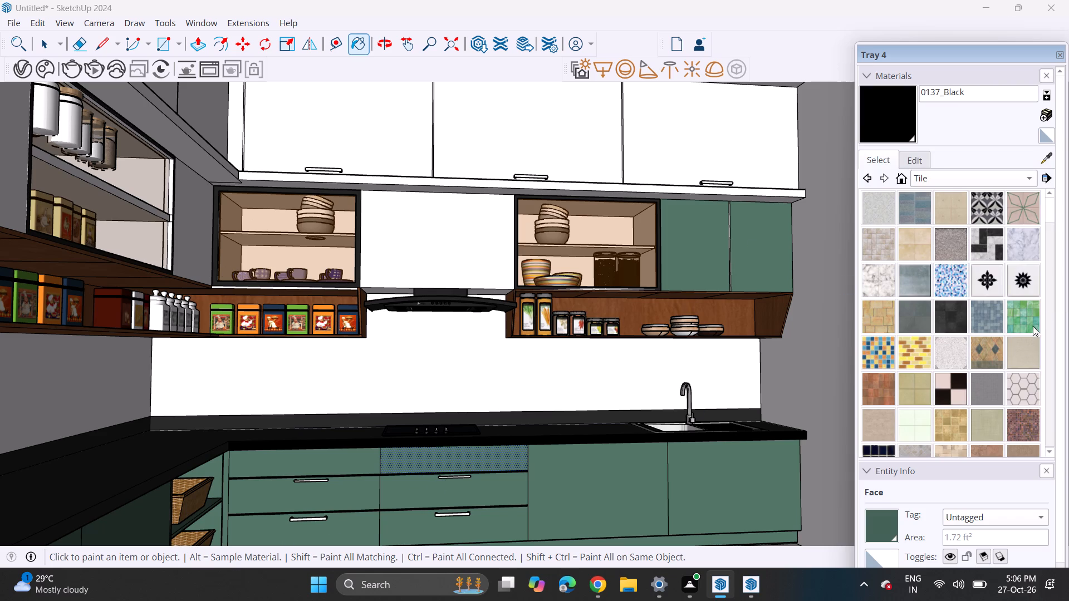
left_click(1031, 381)
left_click(462, 380)
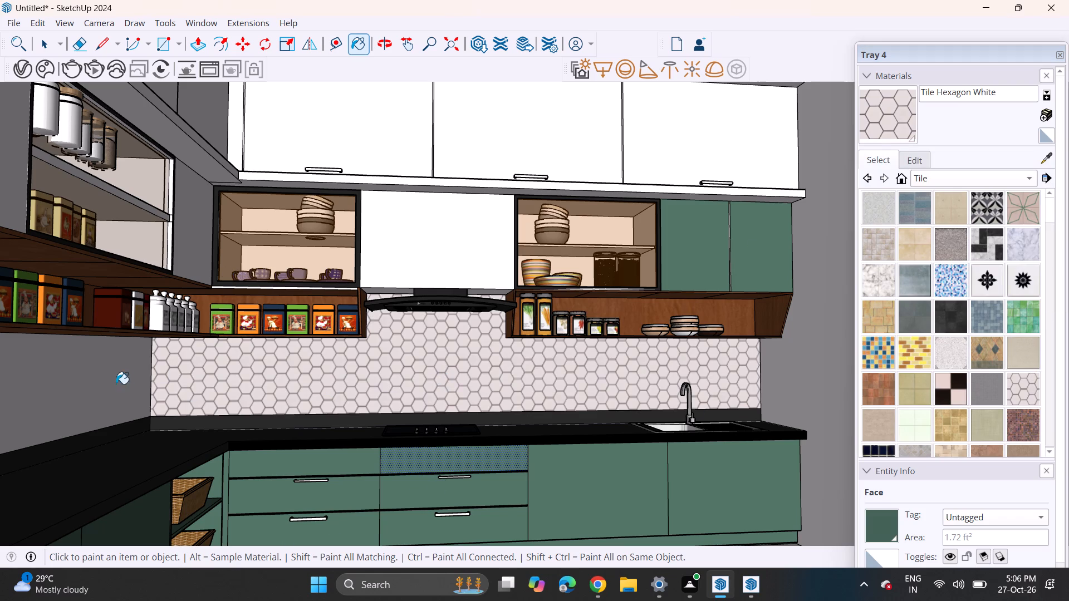
left_click(116, 384)
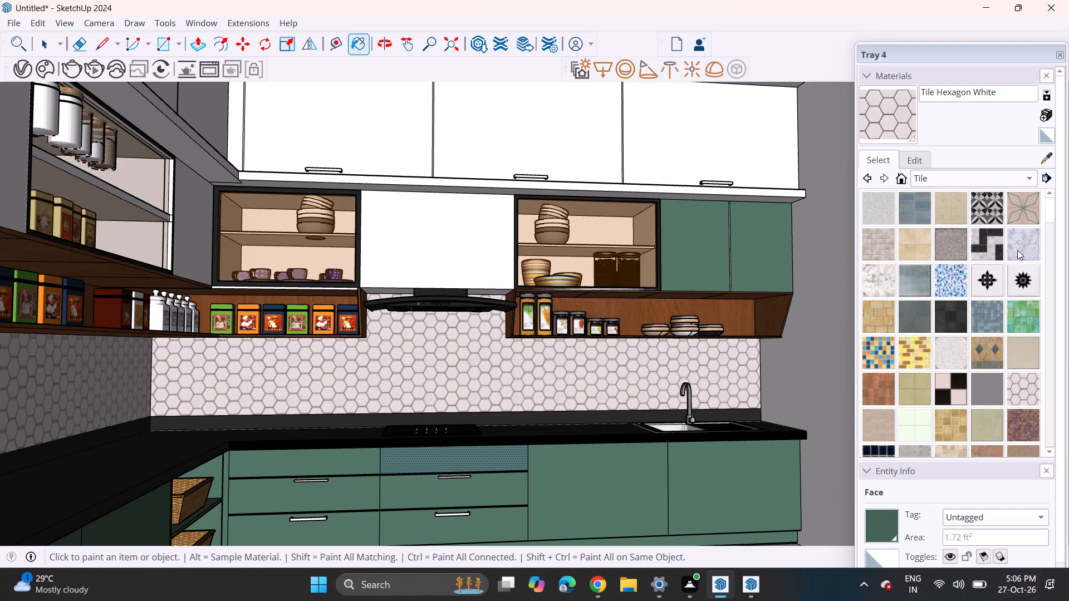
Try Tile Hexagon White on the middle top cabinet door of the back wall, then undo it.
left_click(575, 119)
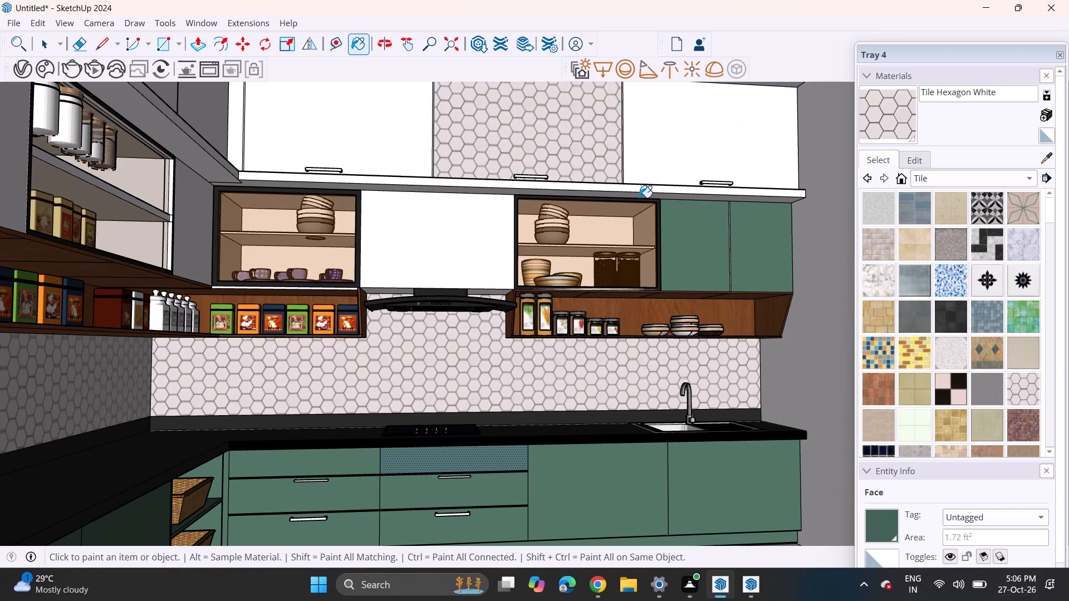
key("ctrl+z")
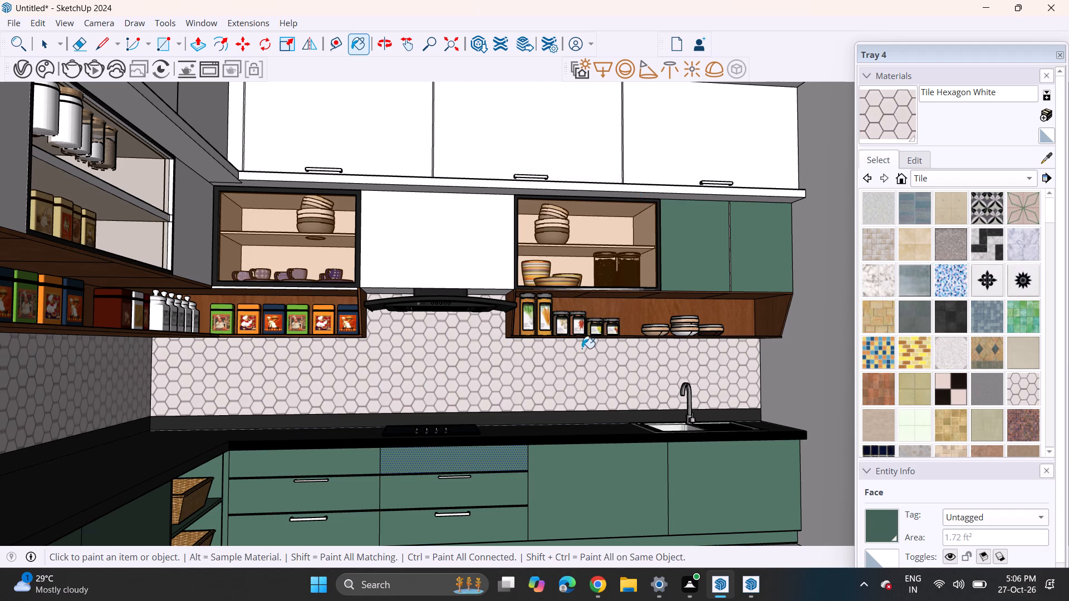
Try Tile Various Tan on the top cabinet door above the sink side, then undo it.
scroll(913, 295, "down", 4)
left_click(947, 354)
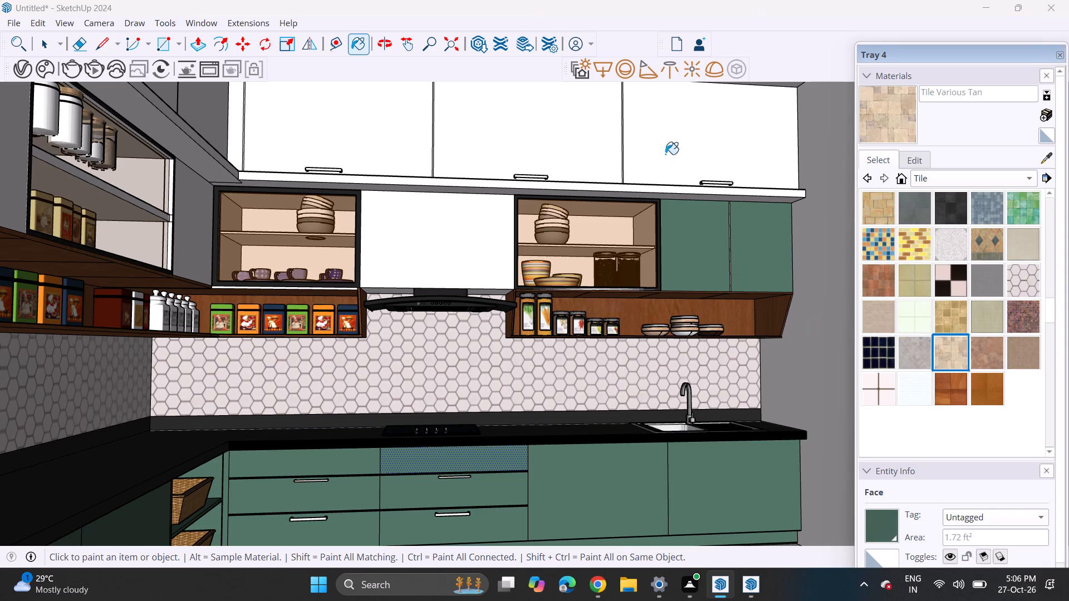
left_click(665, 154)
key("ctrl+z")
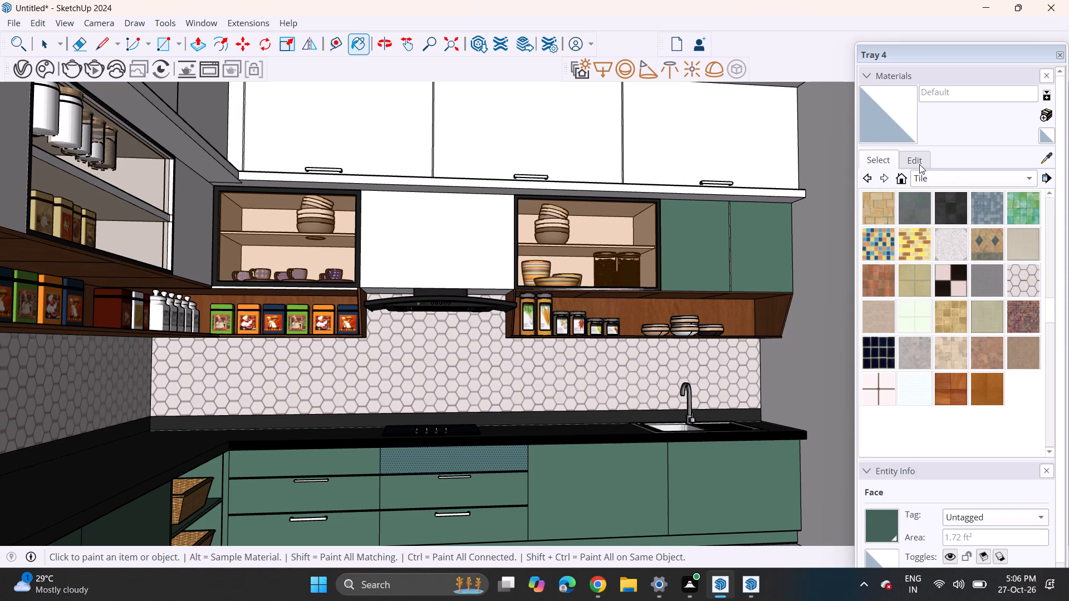
Paint the top cabinet doors on the back and side walls and the panel above the hood with 0012_Bisque.
left_click(919, 164)
left_click(882, 157)
left_click(944, 175)
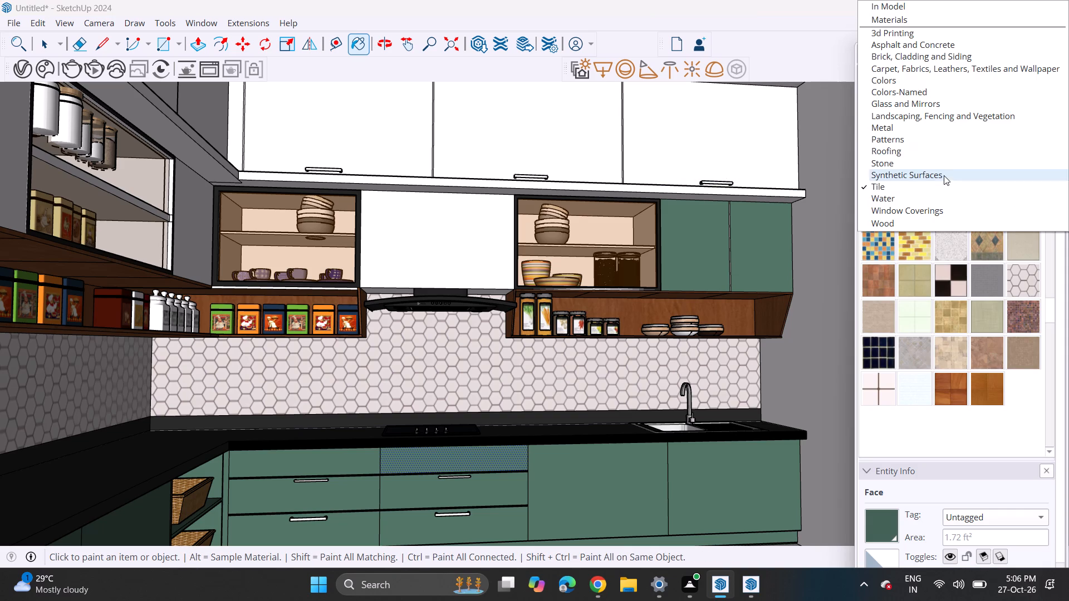
left_click(932, 97)
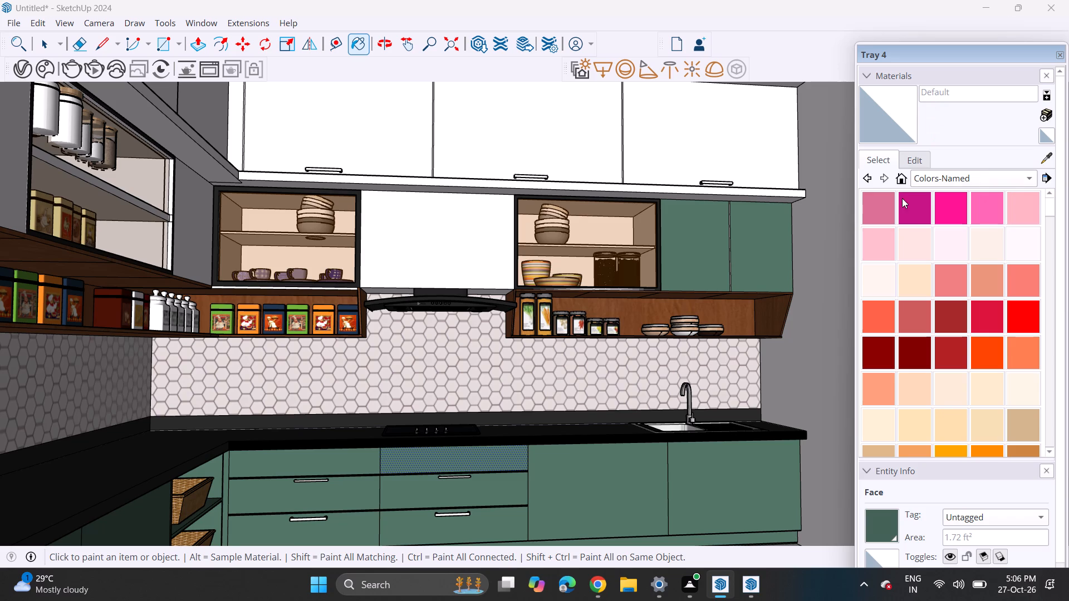
left_click(923, 282)
left_click(749, 154)
left_click(580, 144)
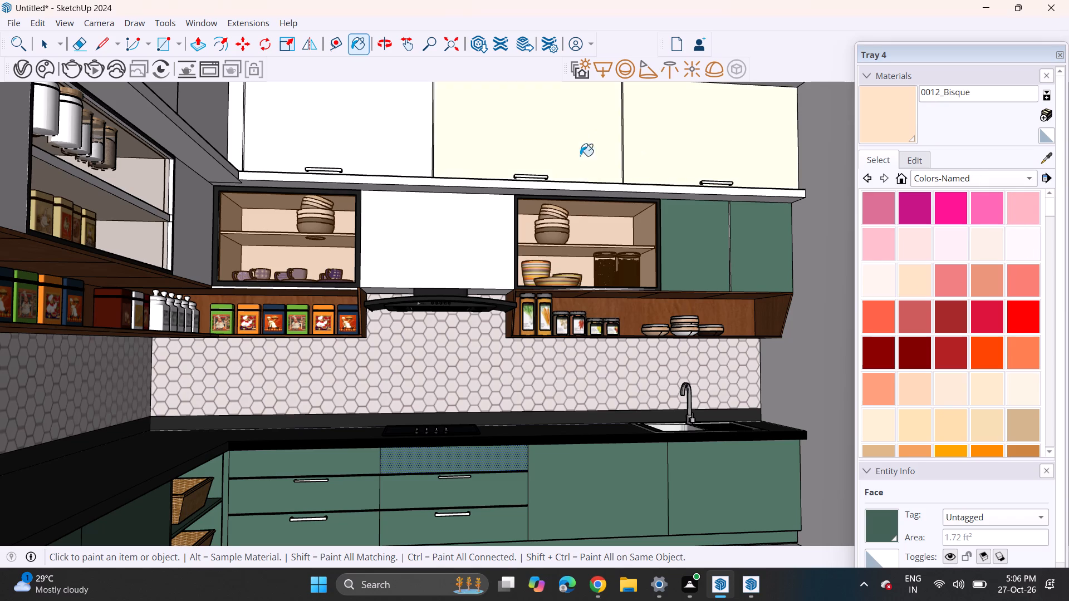
left_click(468, 245)
left_click(382, 134)
left_click(207, 131)
left_click(172, 112)
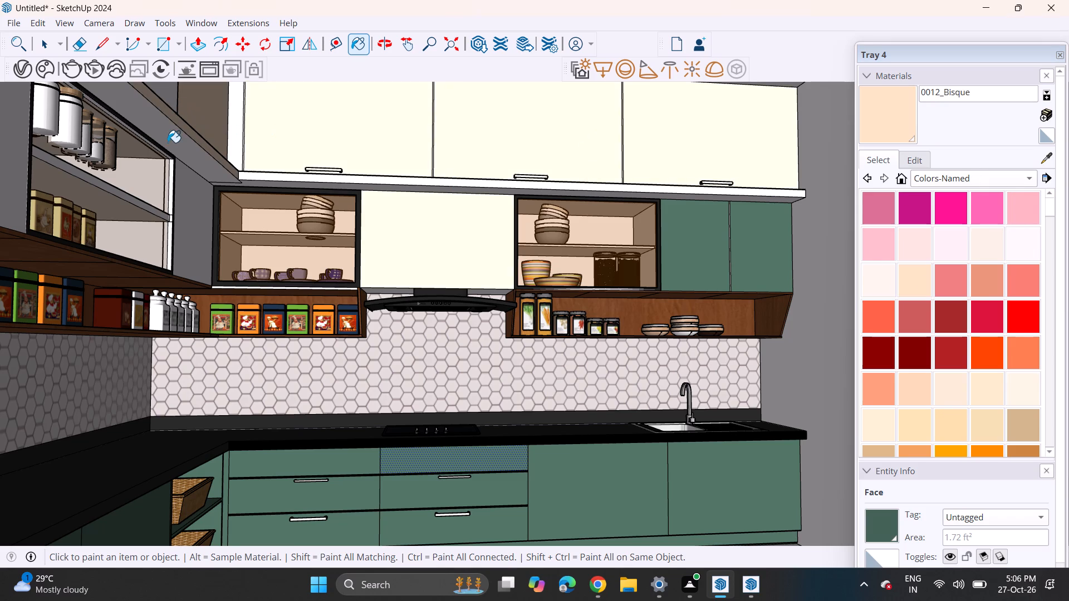
left_click(168, 142)
left_click(174, 98)
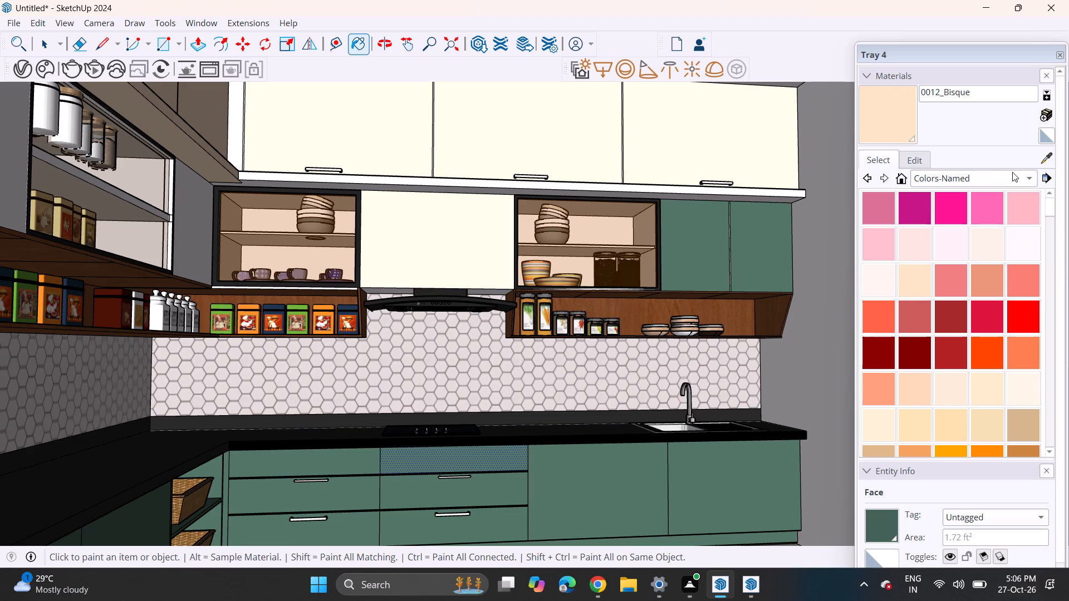
Sample Wood Veneer 01 from the open shelf and paint the underside and front edge of the ledge below the top cabinets on both walls.
left_click(1050, 159)
left_click(656, 306)
left_click(663, 196)
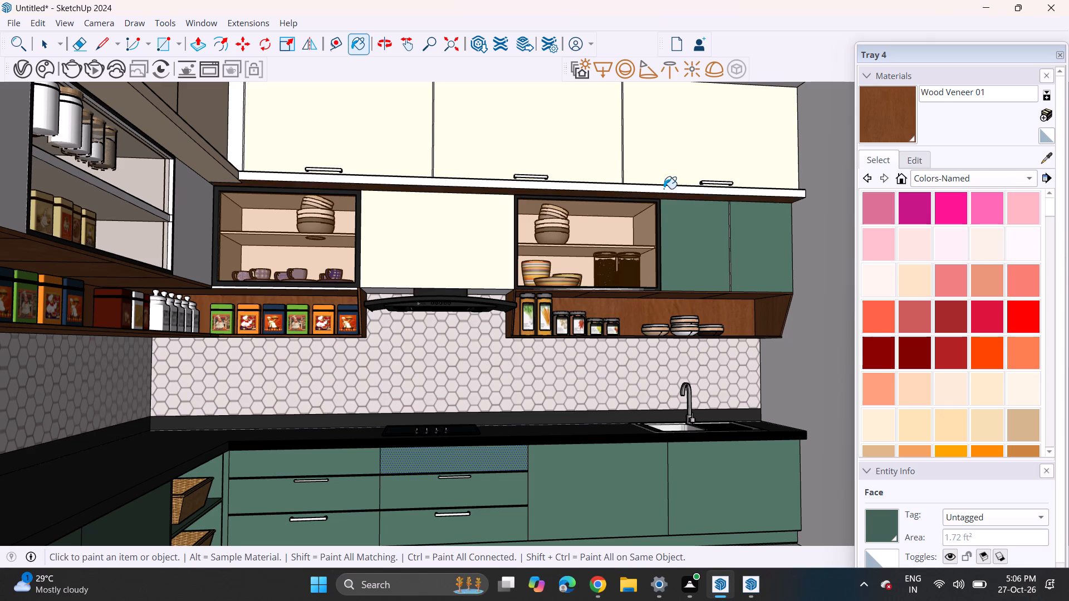
left_click(664, 189)
left_click(206, 166)
left_click(210, 153)
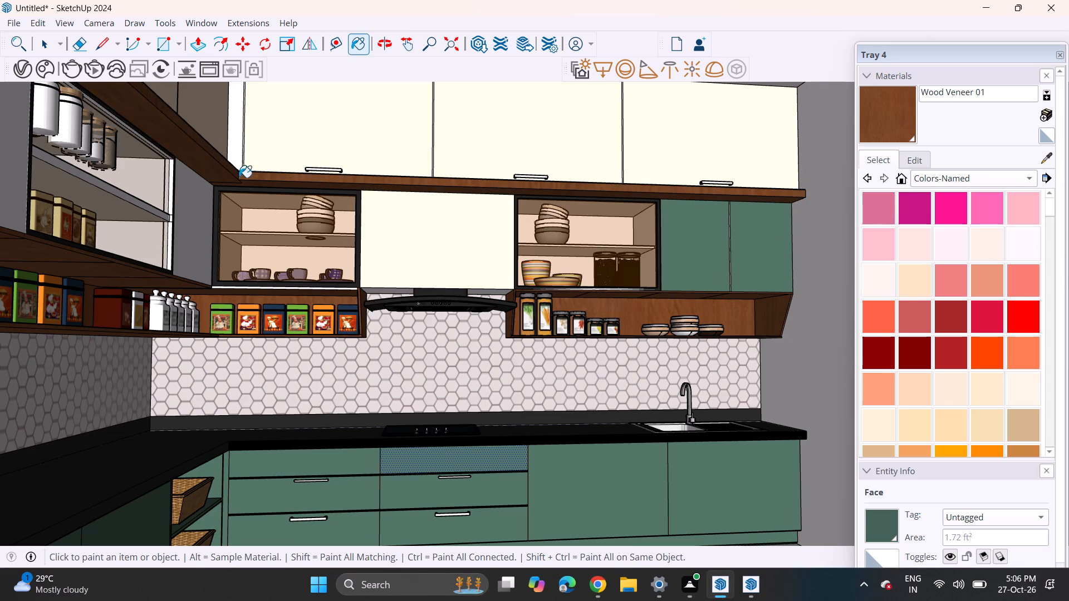
Sample 0012_Bisque from a top cabinet door and paint the corner filler strips and the side-wall panels beside the glass cabinet.
left_click(1048, 162)
left_click(262, 120)
left_click(243, 115)
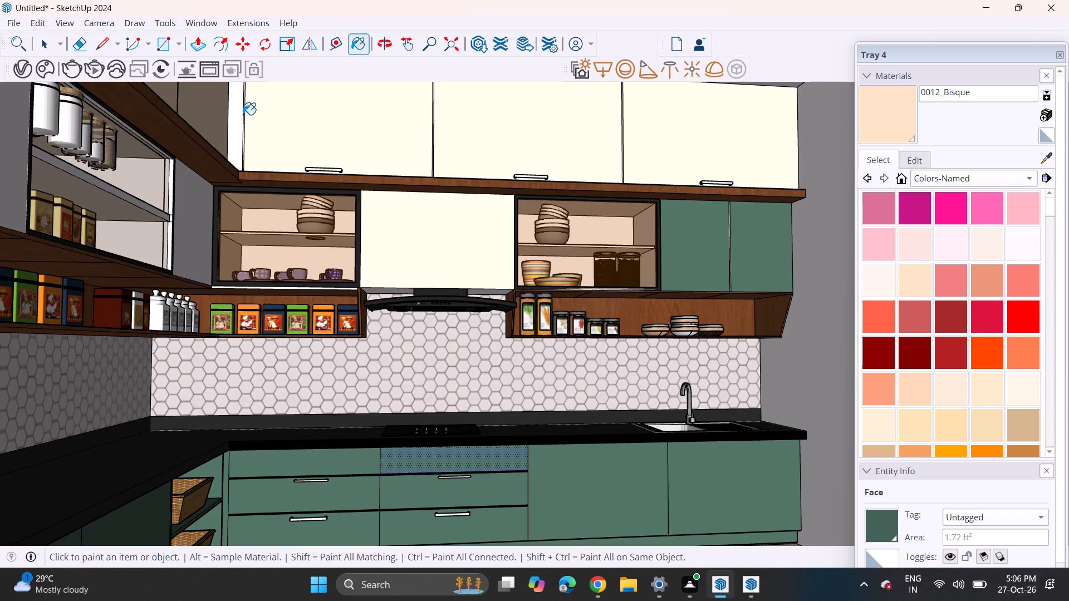
left_click(241, 112)
left_click(231, 107)
left_click(184, 230)
left_click(13, 184)
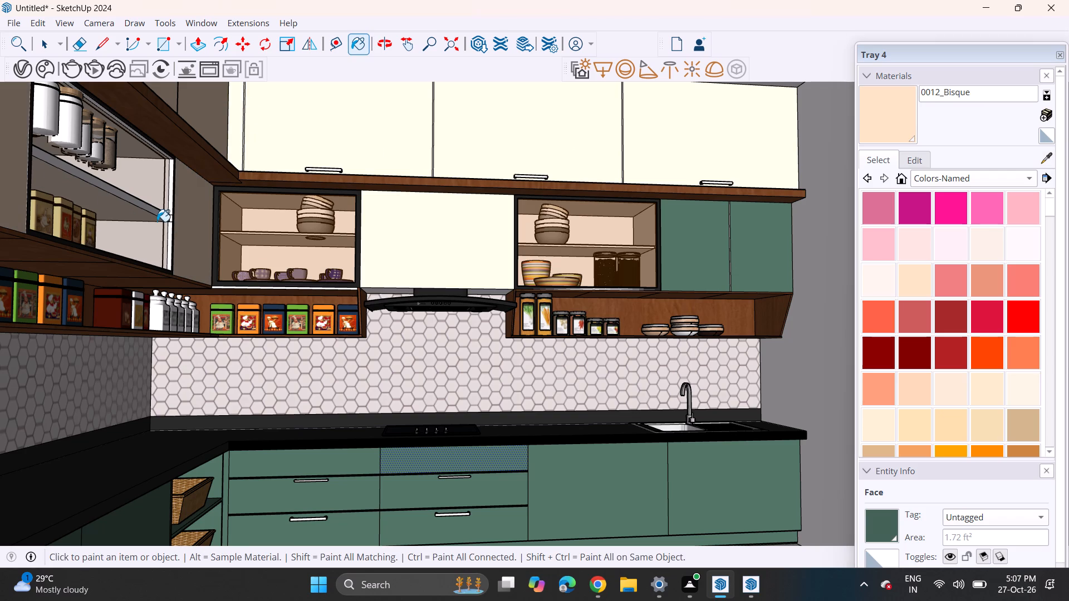
left_click(449, 273)
Examine the painted cabinets, ledge and tiled walls from different angles.
scroll(488, 331, "down", 2)
scroll(488, 331, "up", 1)
middle_click_drag(470, 326, 516, 334)
middle_click_drag(508, 334, 498, 333)
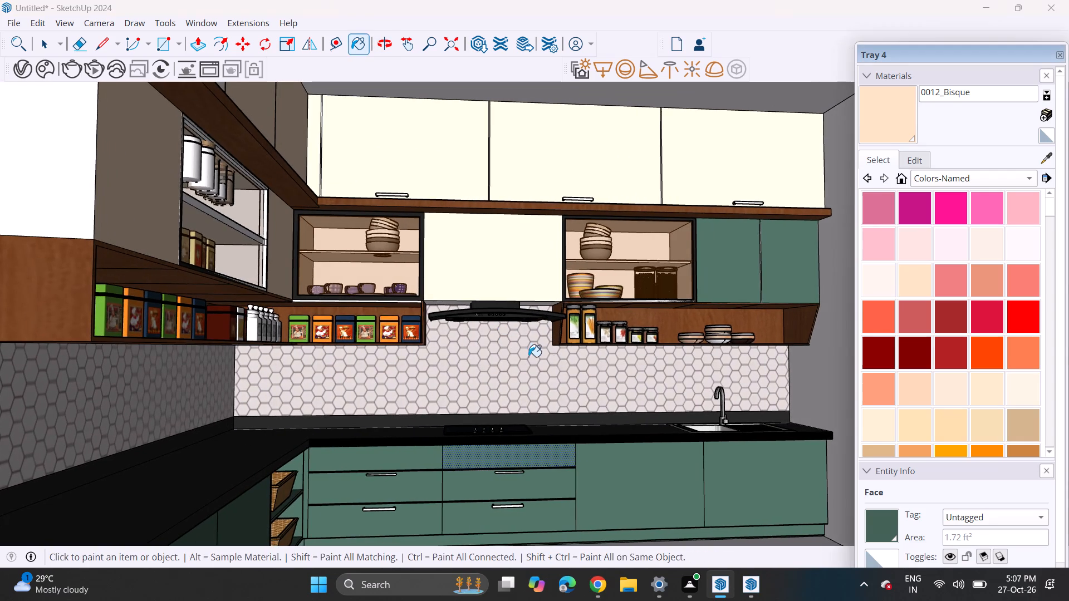
key("space")
middle_click_drag(607, 477, 596, 456)
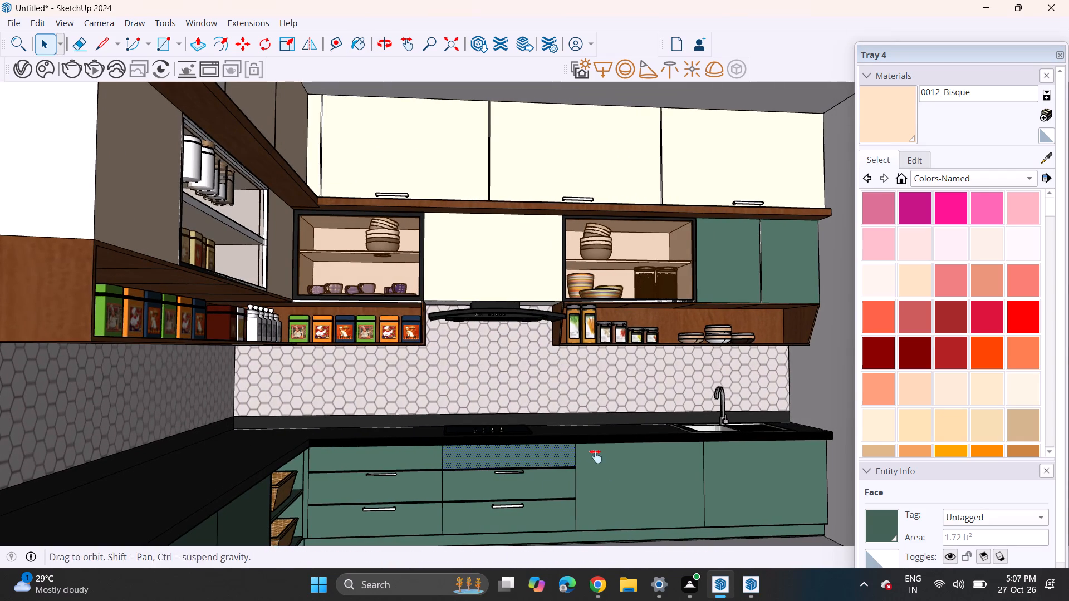
middle_click_drag(596, 456, 578, 421)
left_click(564, 511)
middle_click_drag(541, 400, 538, 442)
middle_click_drag(517, 337, 526, 381)
scroll(516, 376, "down", 1)
middle_click_drag(512, 374, 494, 343)
scroll(494, 343, "up", 2)
middle_click_drag(494, 343, 468, 338)
scroll(472, 338, "down", 2)
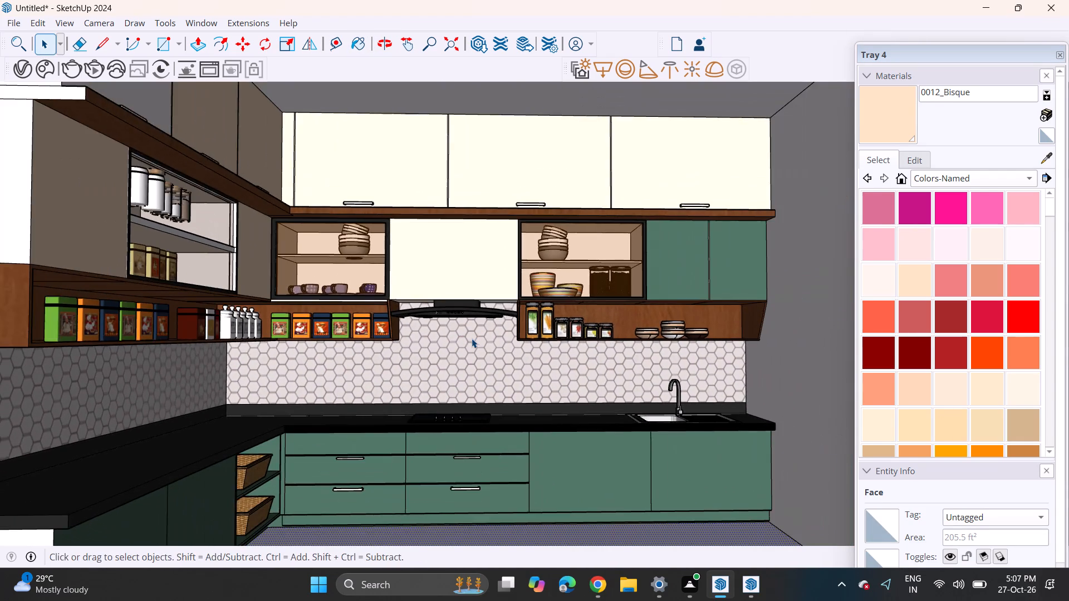
middle_click(472, 338)
Paint the remaining top cabinet door on the side wall with 0012_Bisque.
left_click(885, 129)
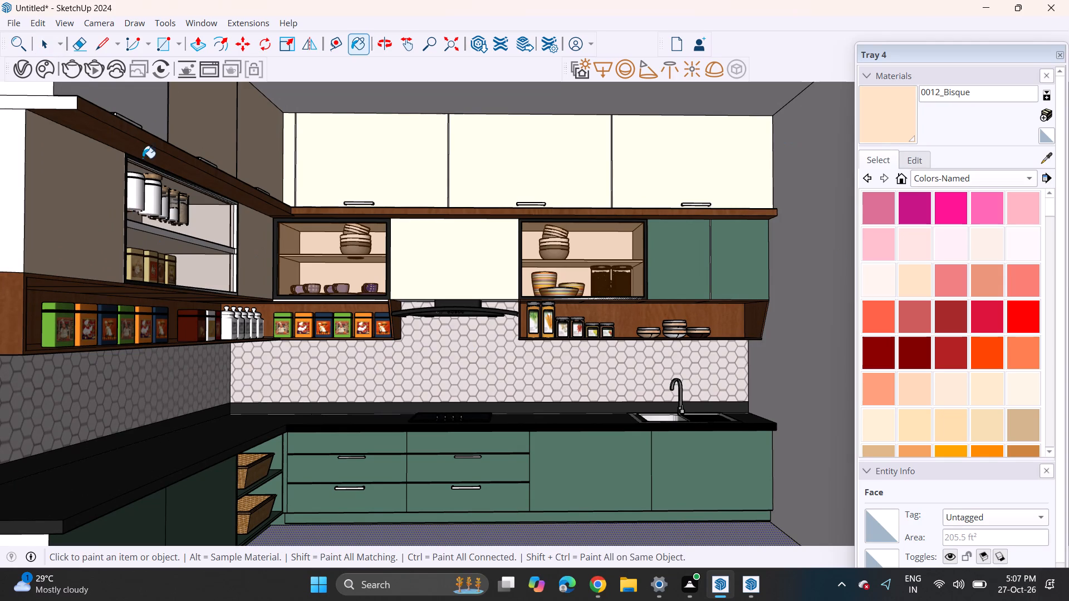
left_click(150, 107)
Examine the overall kitchen finish around the corner where the back and side walls meet.
scroll(302, 328, "up", 2)
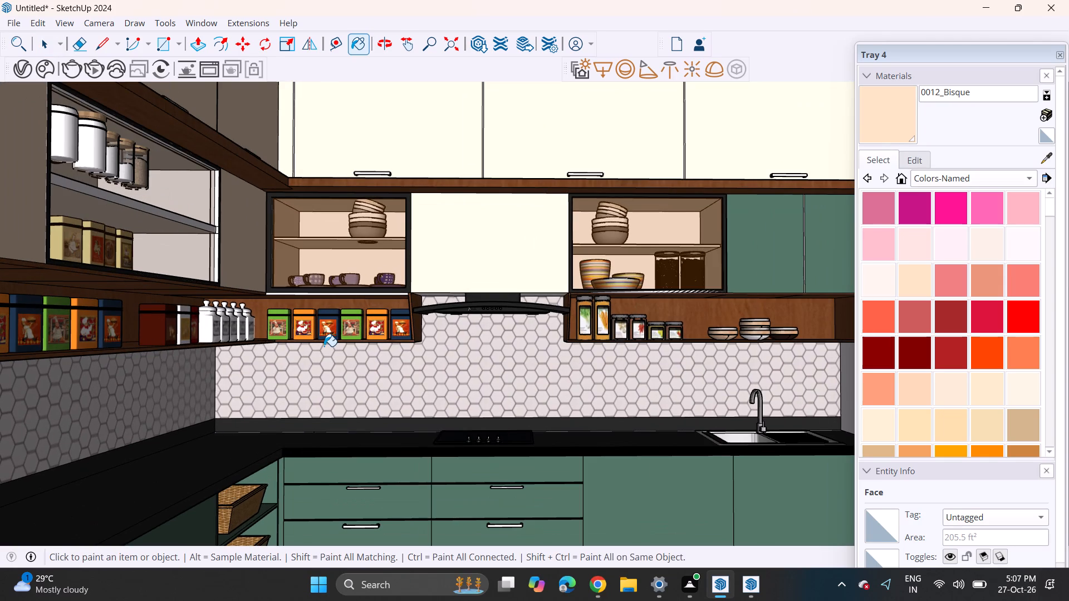
middle_click_drag(320, 346, 293, 353, "shift")
scroll(286, 354, "down", 1)
middle_click_drag(301, 369, 310, 363)
scroll(310, 363, "down", 2)
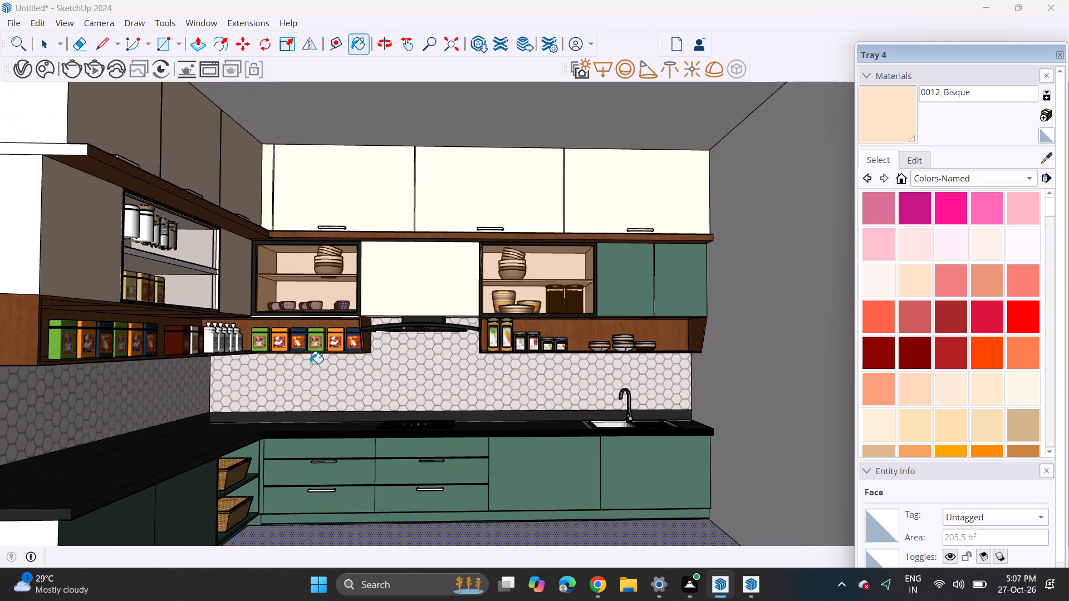
middle_click_drag(310, 363, 335, 349, "shift")
scroll(335, 349, "up", 1)
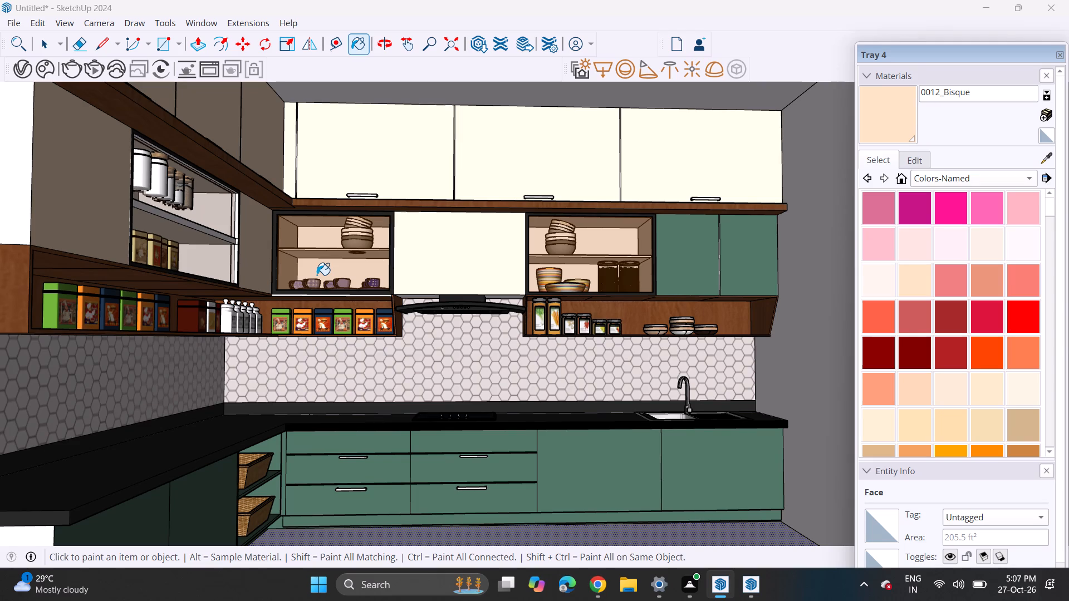
scroll(253, 191, "up", 2)
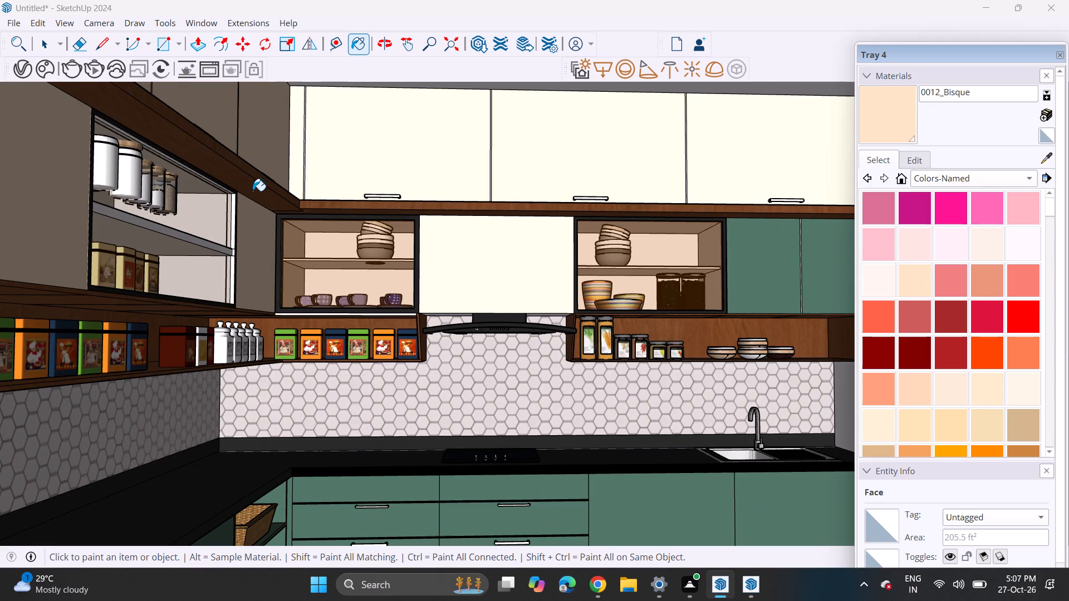
Save the model as kitchen3 in the VAMSHI INTERIOR folder on drive C.
left_click(21, 27)
left_click(61, 112)
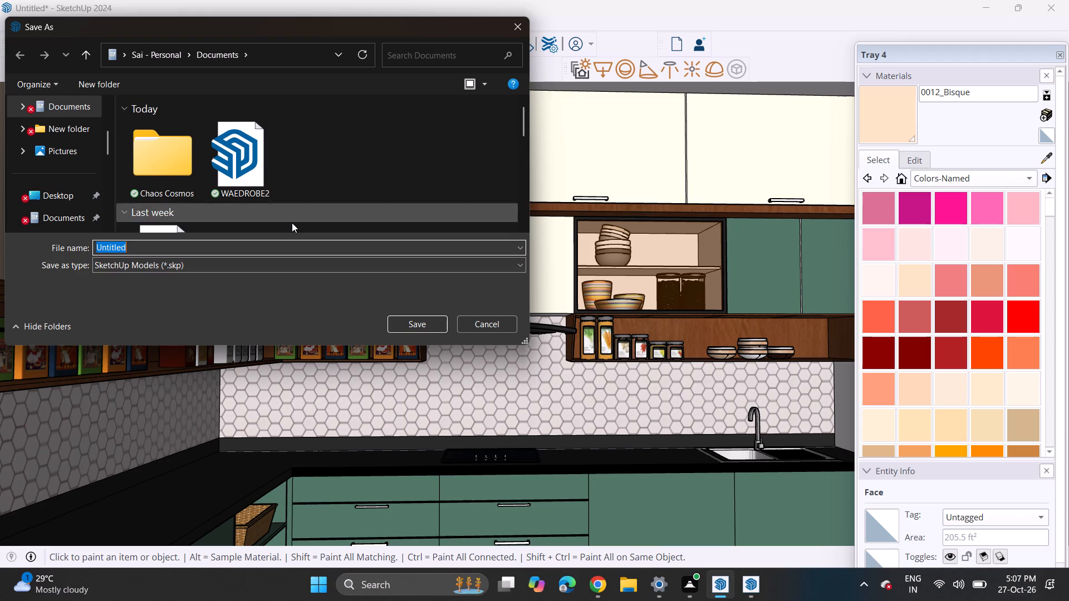
left_click(330, 52)
left_click(282, 114)
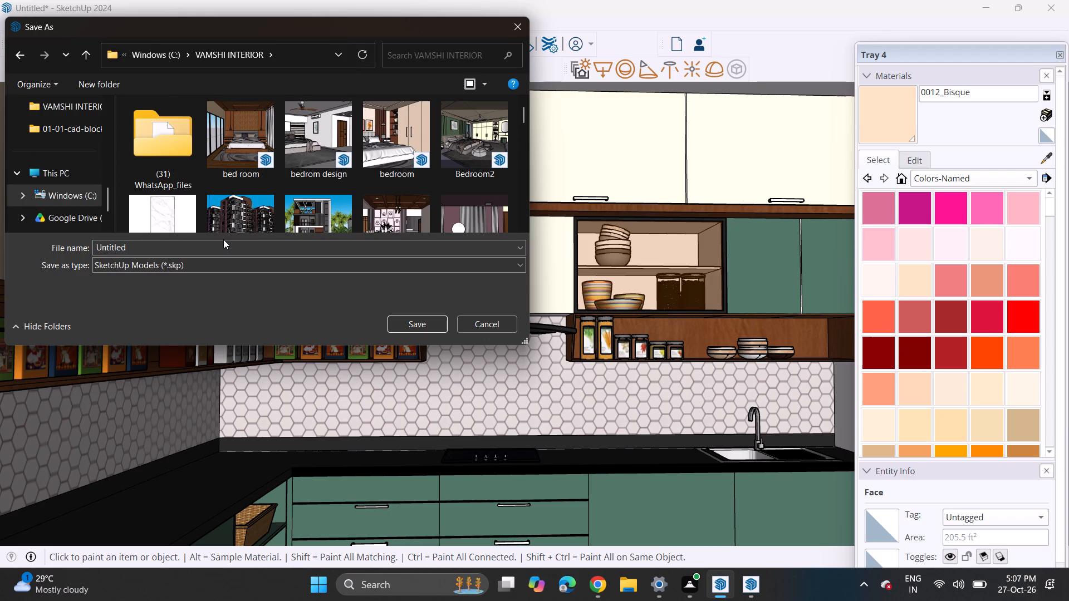
left_click(223, 243)
key("BackSpace")
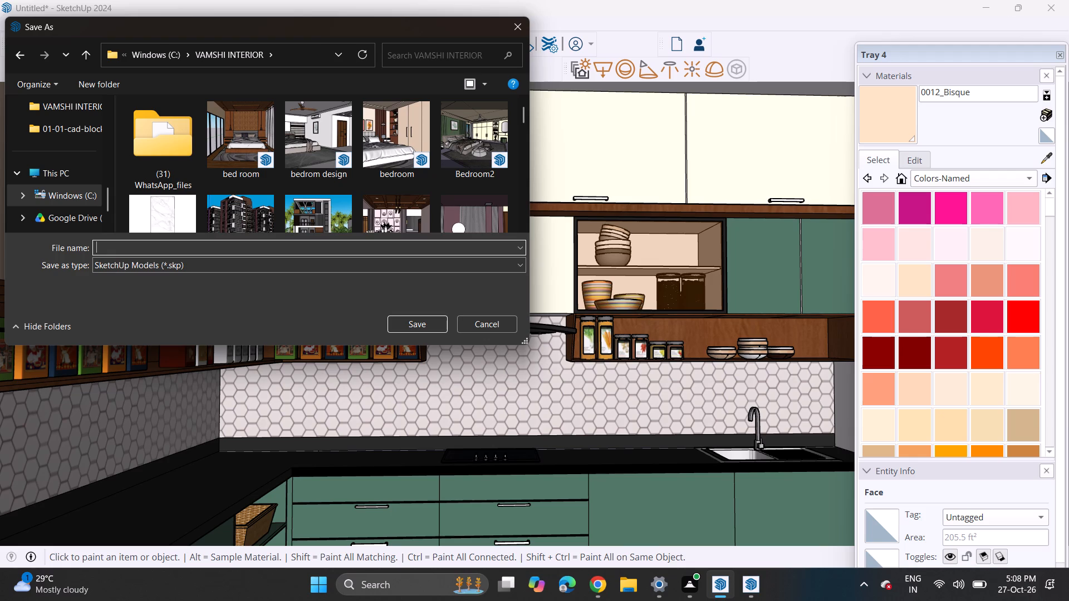
type("ki")
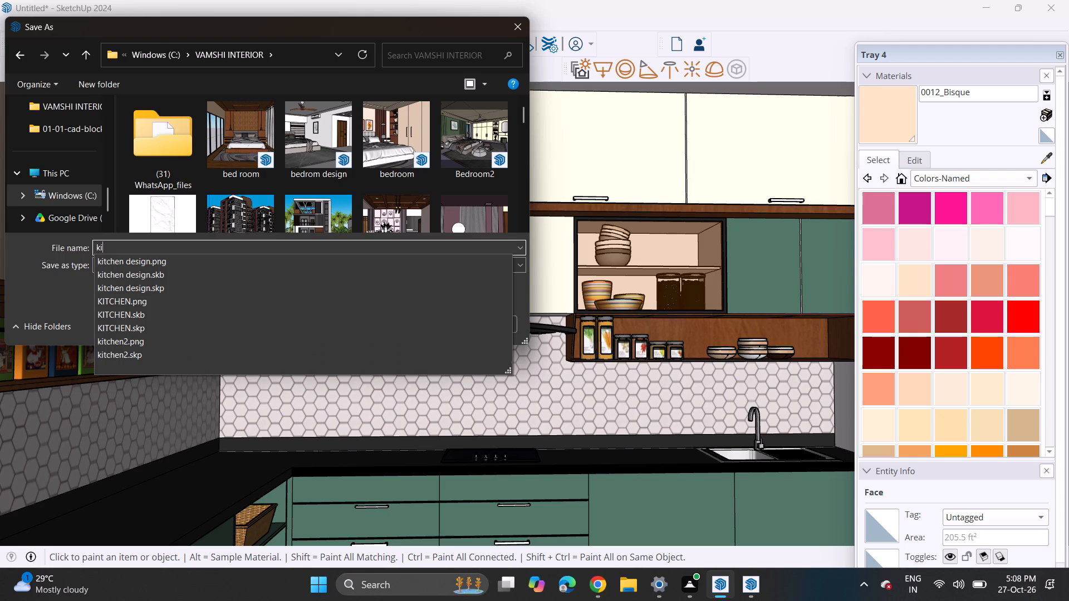
type("tchen3")
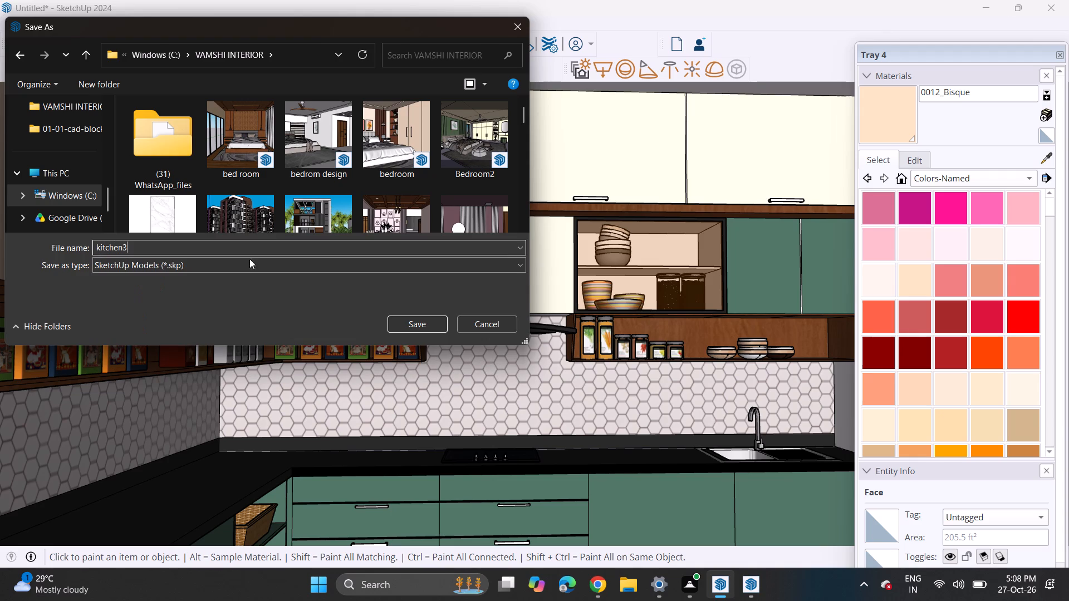
left_click(414, 322)
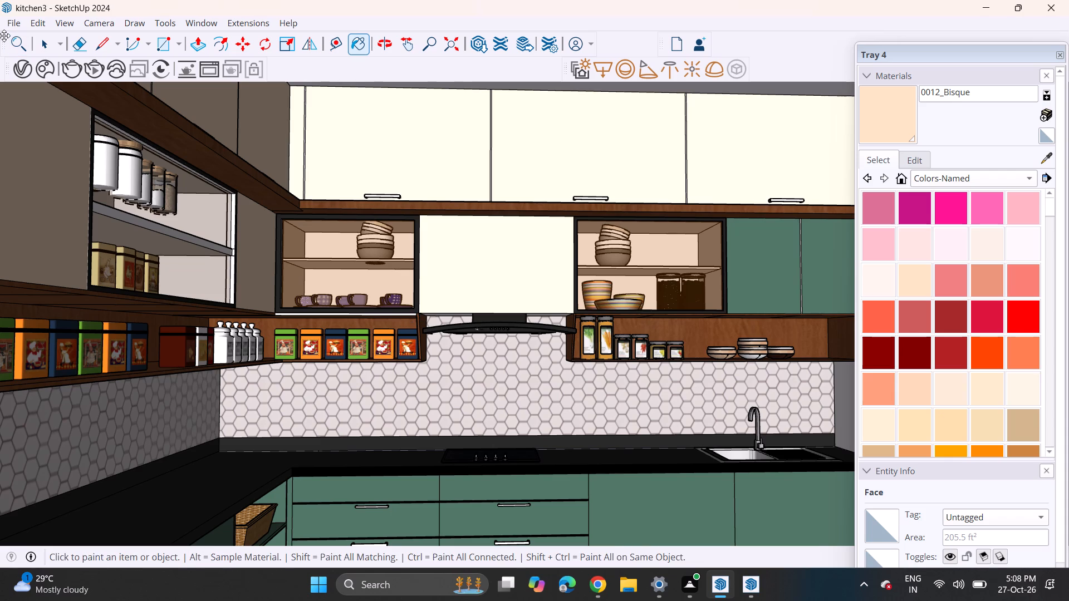
Export the current view as a 2D PNG graphic named kitchen3 into the VAMSHI INTERIOR folder.
left_click(17, 24)
left_click(63, 237)
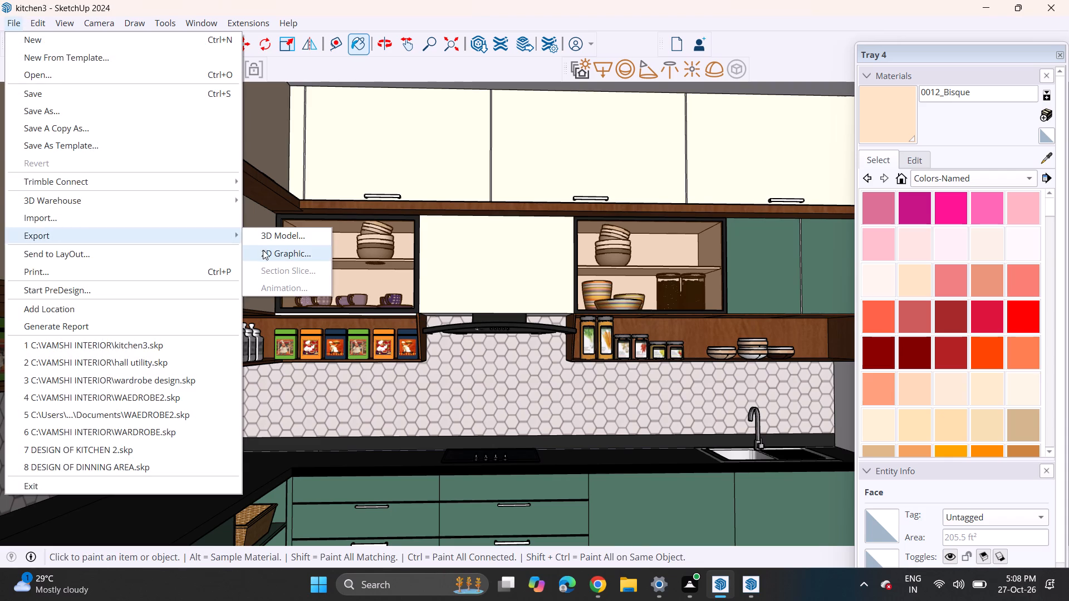
left_click(263, 250)
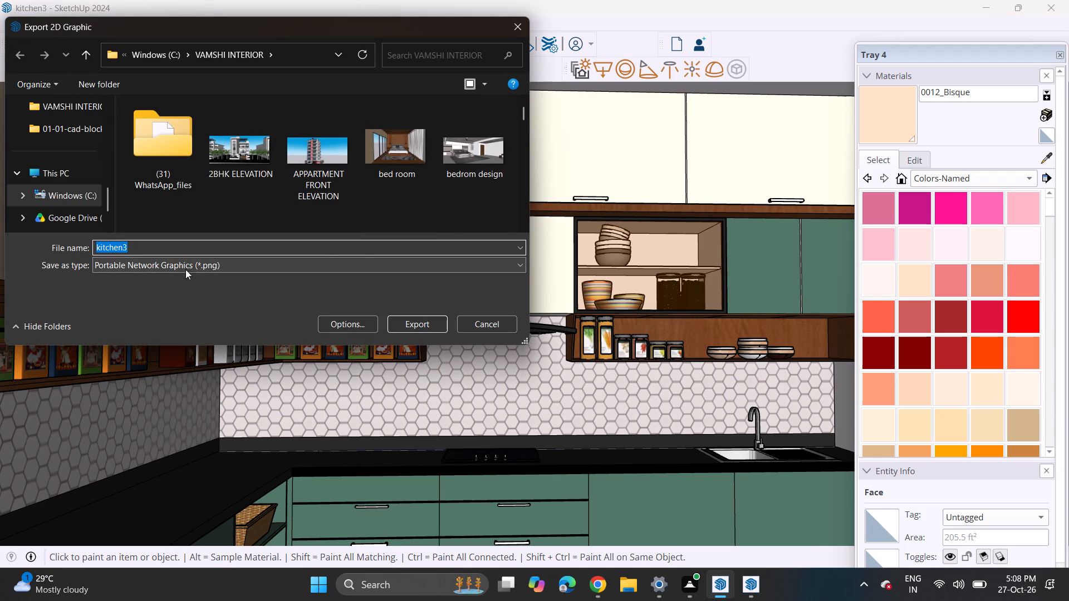
left_click(399, 326)
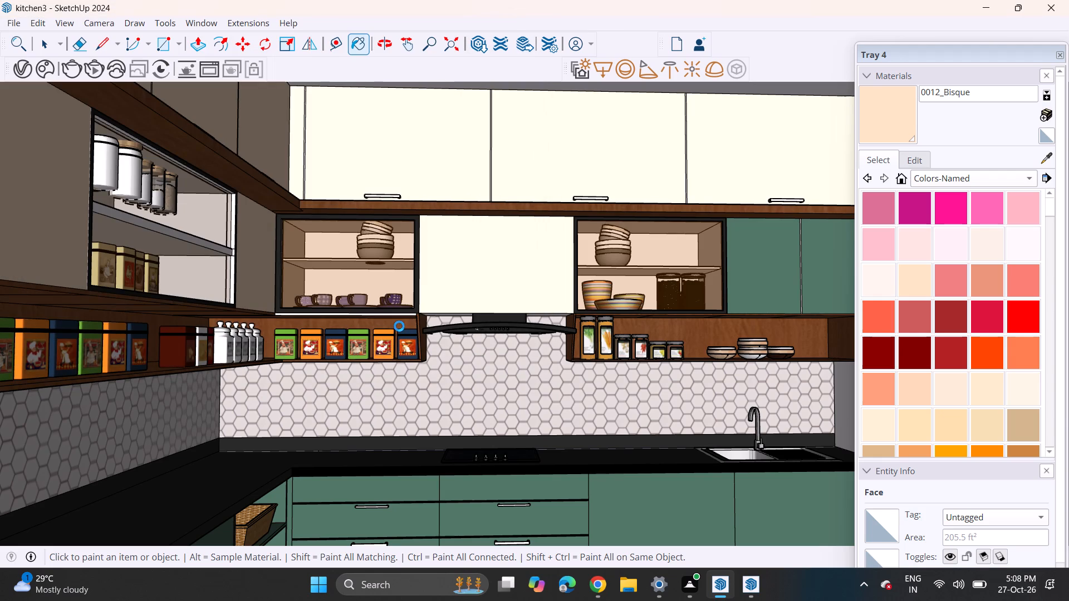